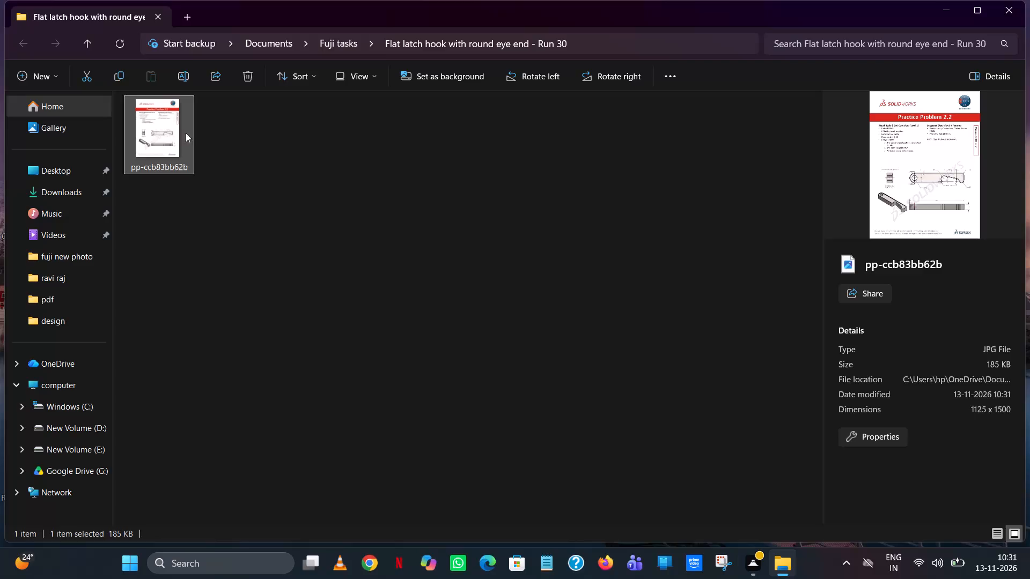
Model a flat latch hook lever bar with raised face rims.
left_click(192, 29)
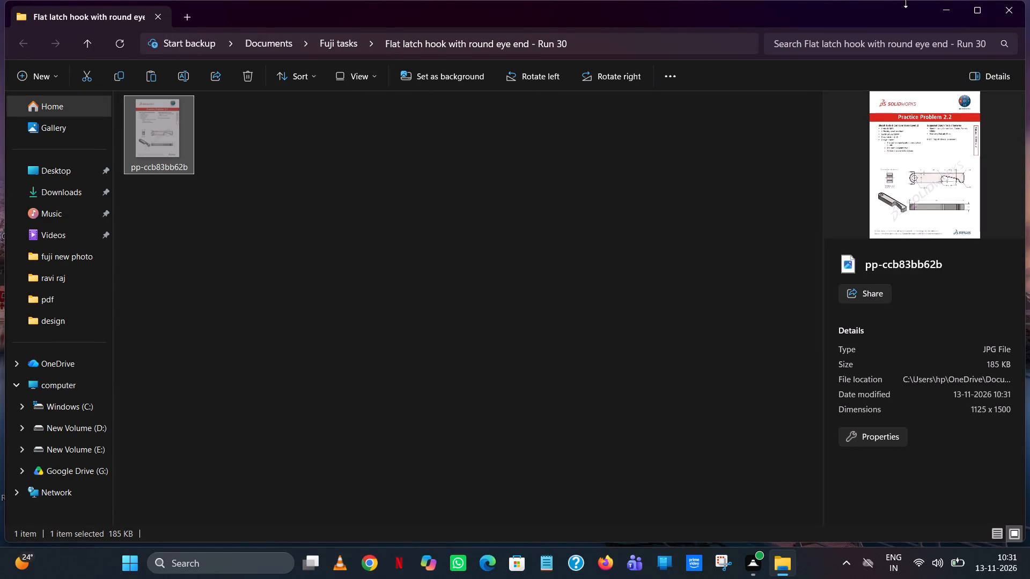
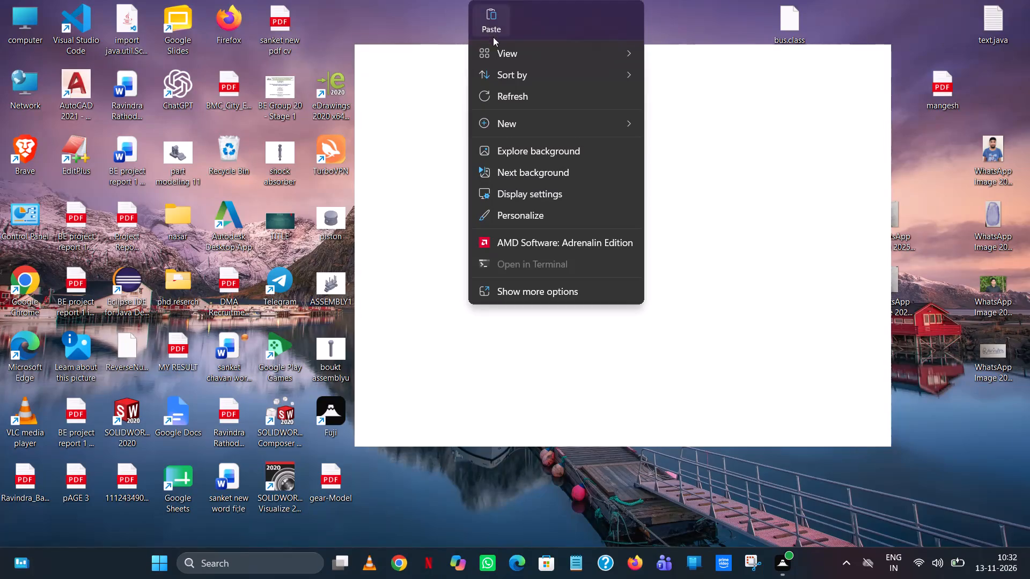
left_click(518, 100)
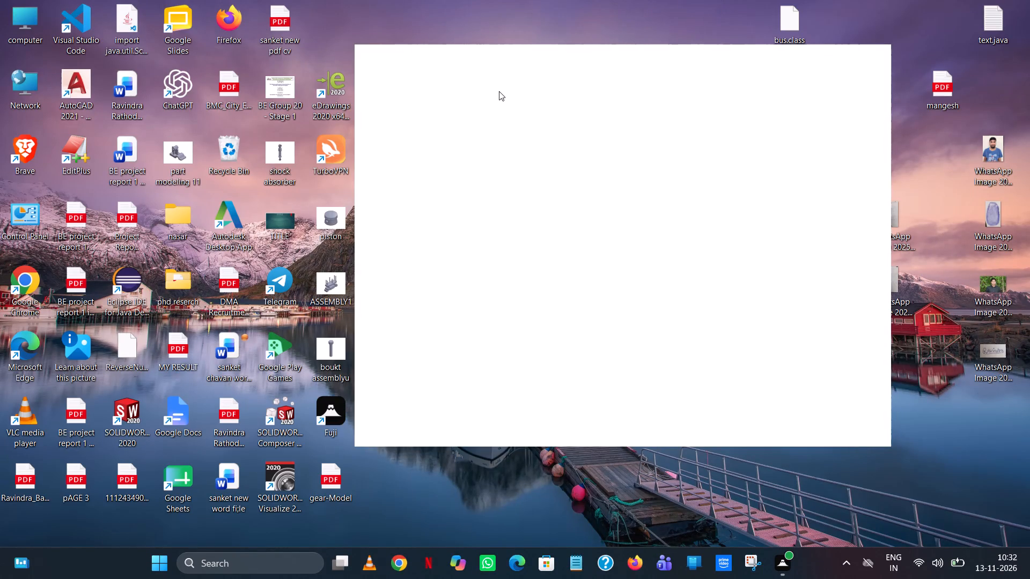
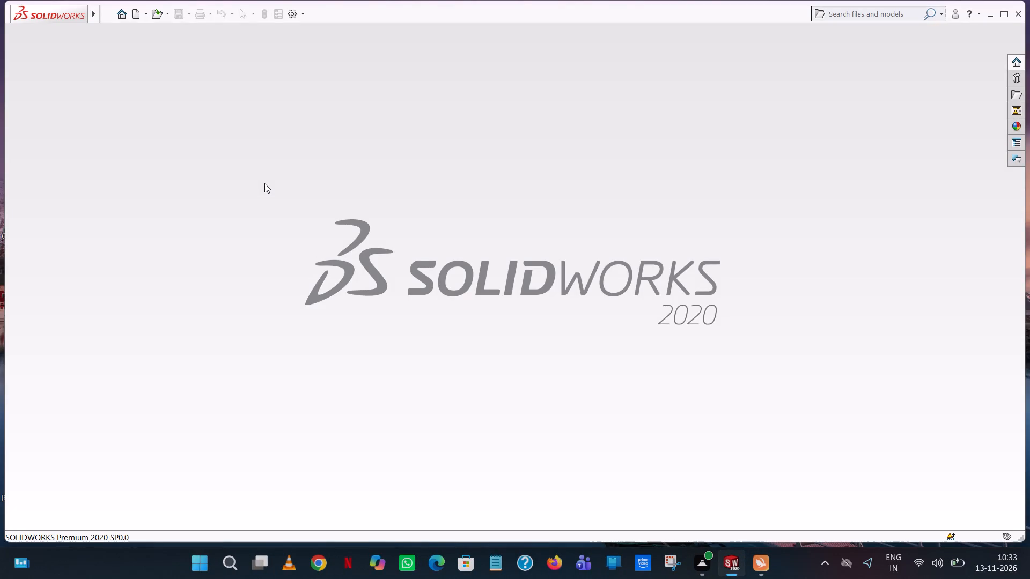
Create a new part document and start a sketch on the Front Plane.
left_click(138, 19)
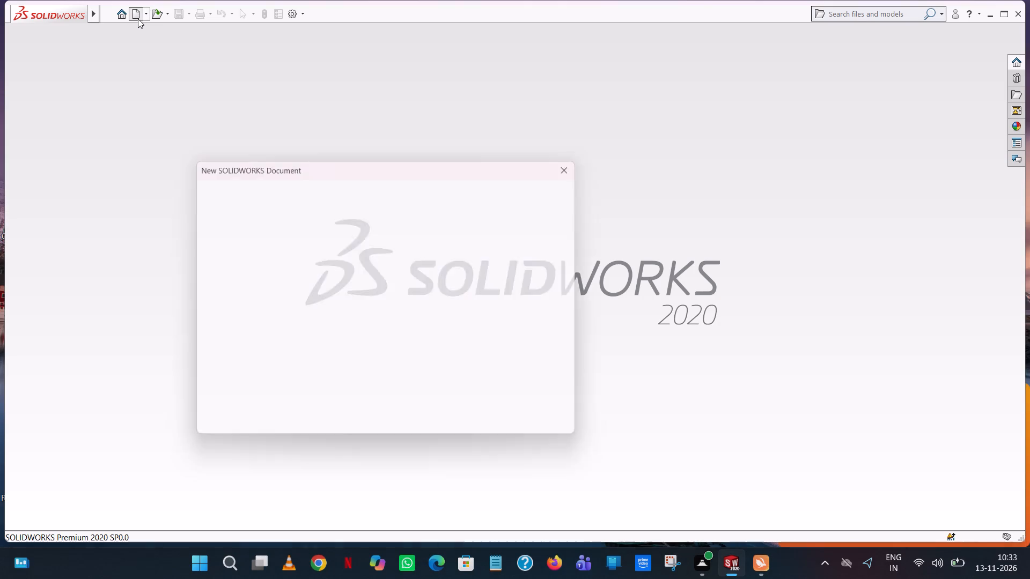
double_click(248, 255)
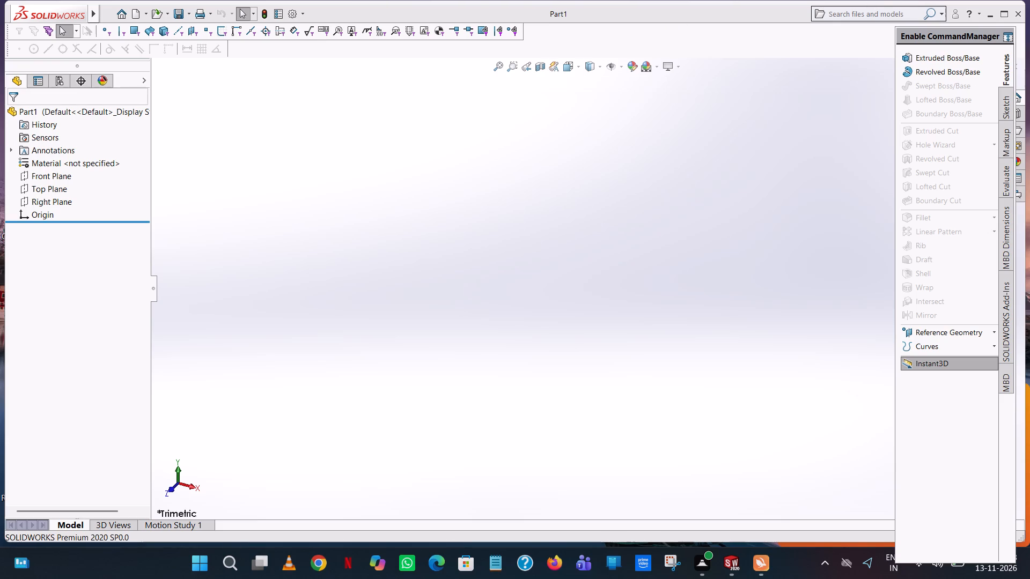
left_click_drag(935, 38, 945, 26)
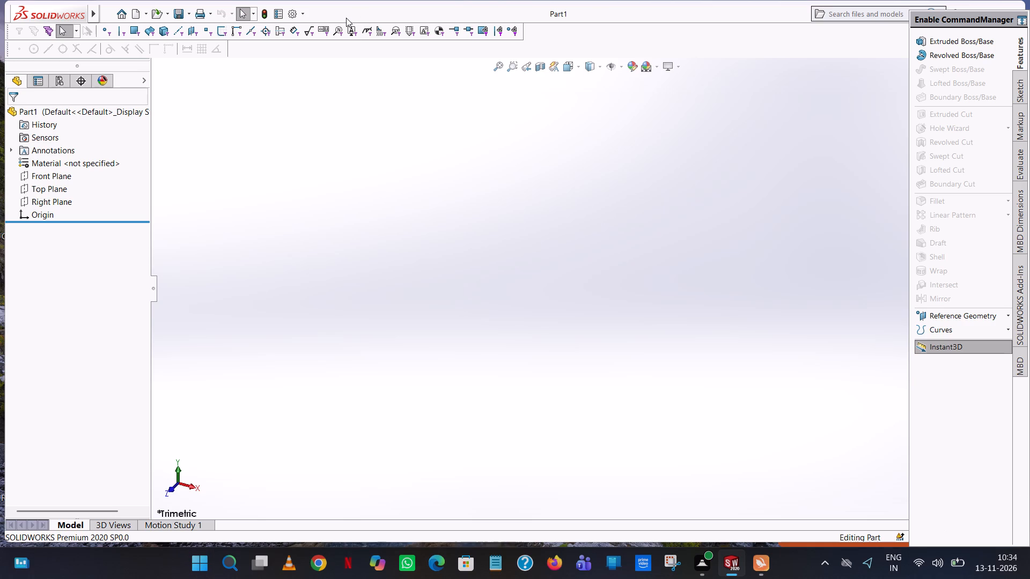
left_click(35, 173)
left_click(45, 151)
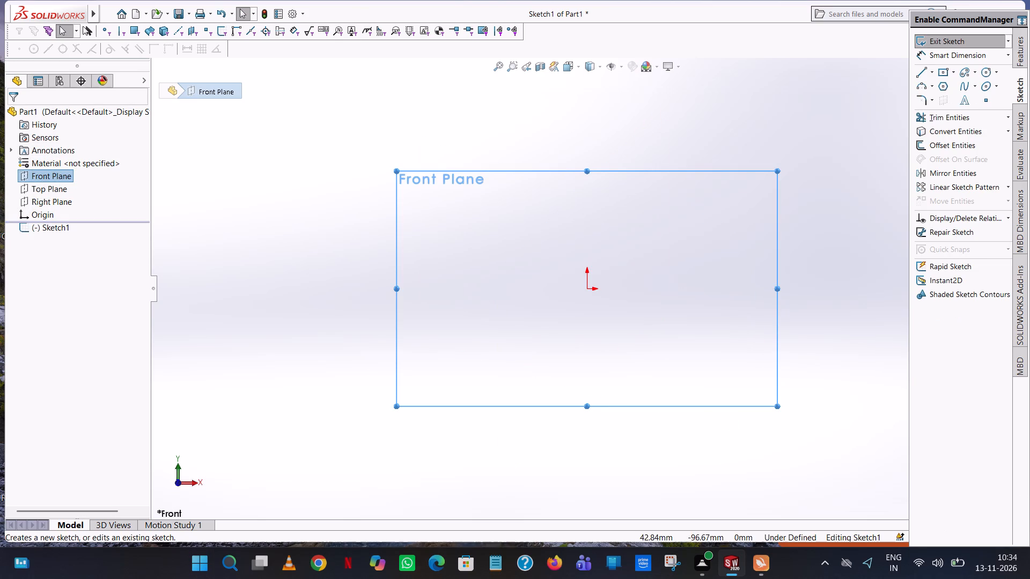
Close the two Turbo VPN pop-up windows.
left_click(753, 559)
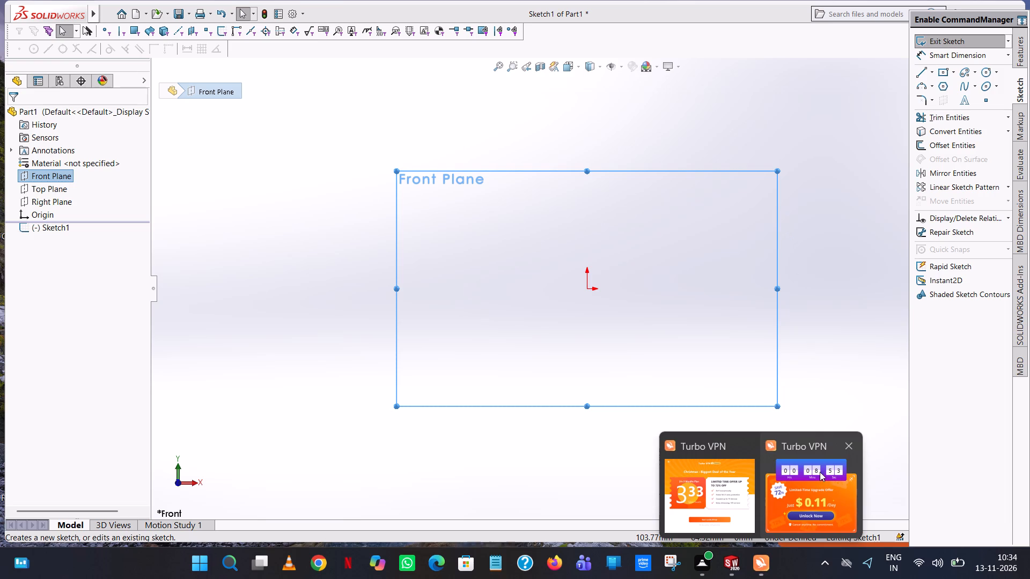
left_click(841, 448)
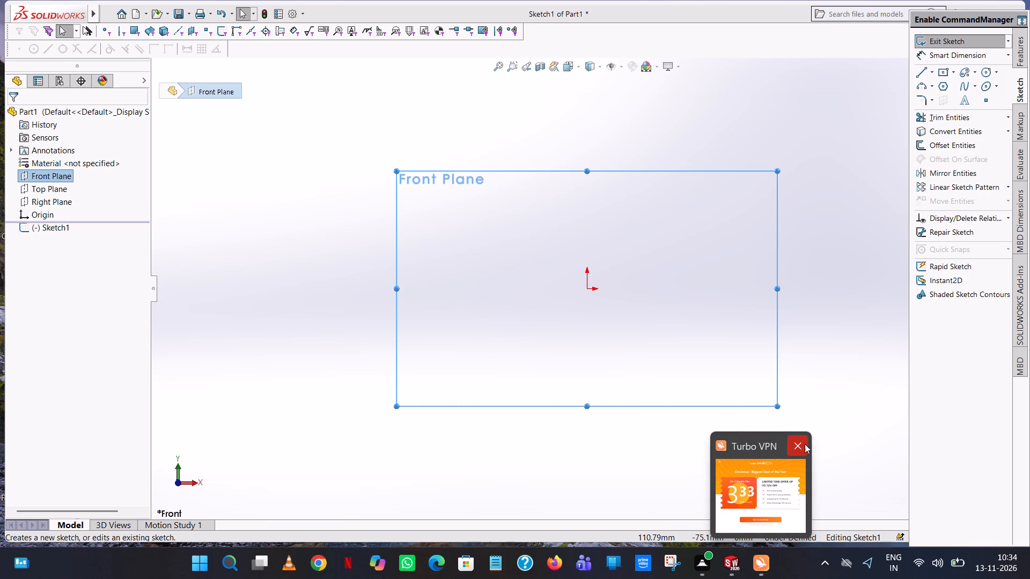
left_click(804, 444)
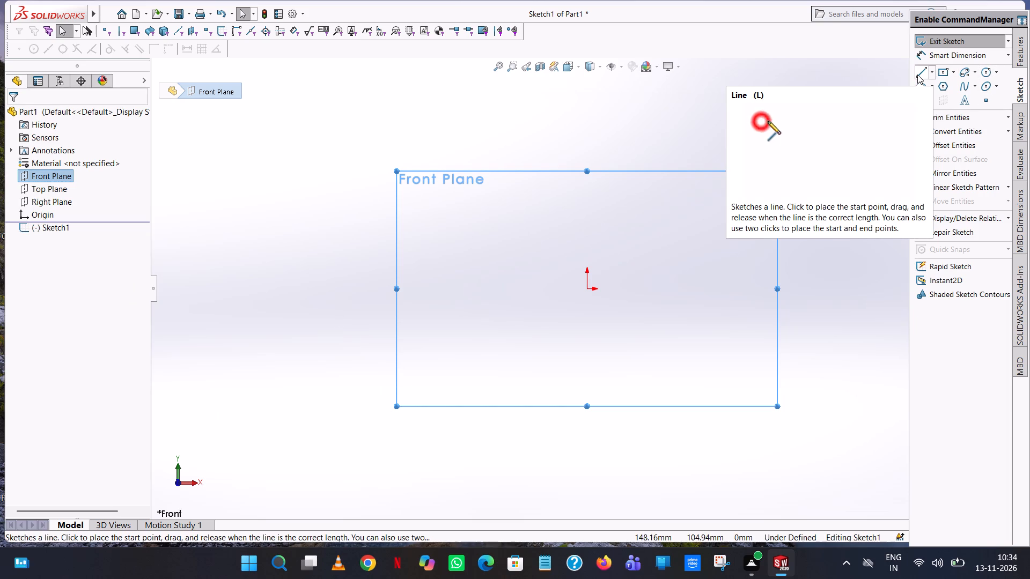
Sketch a circle centred on the origin with a radius of 18 mm.
left_click(988, 73)
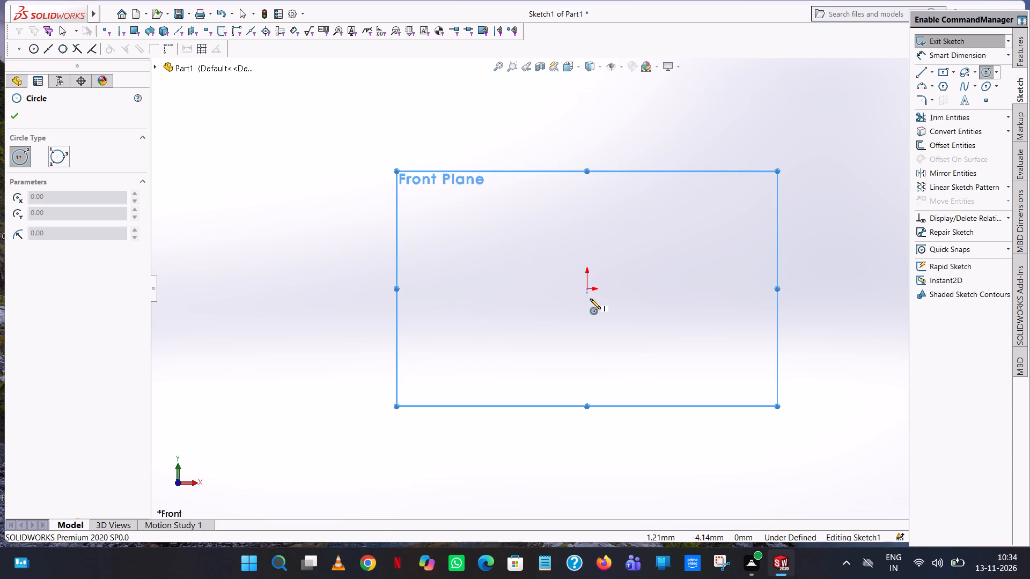
left_click(587, 290)
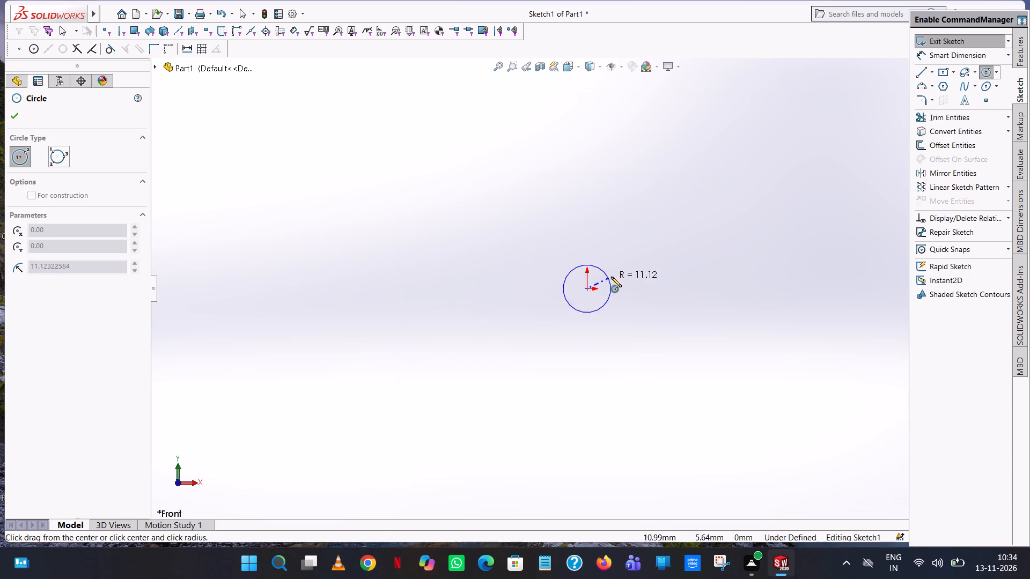
left_click(623, 273)
type("18")
key("Return")
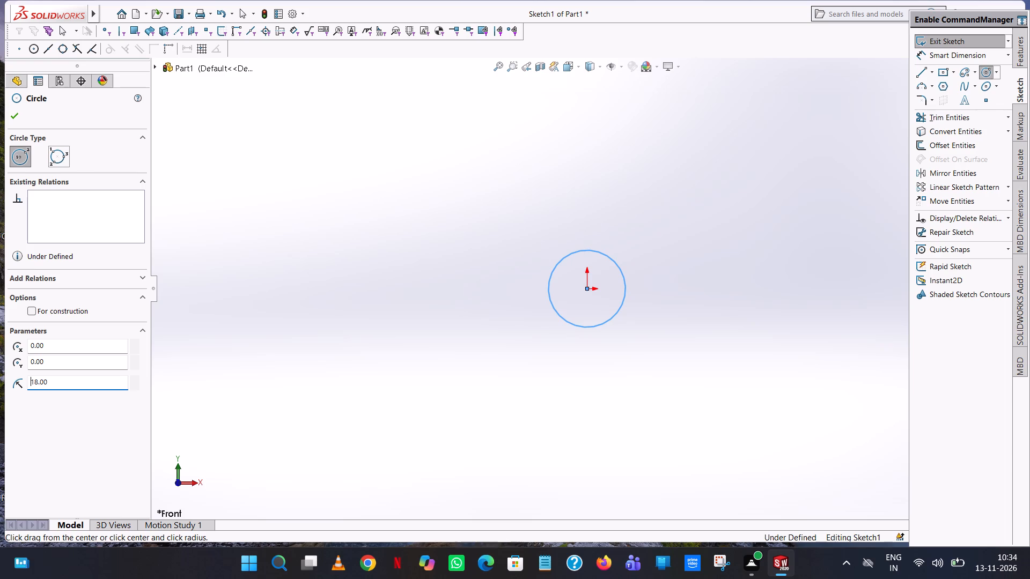
right_click(623, 273)
left_click(670, 284)
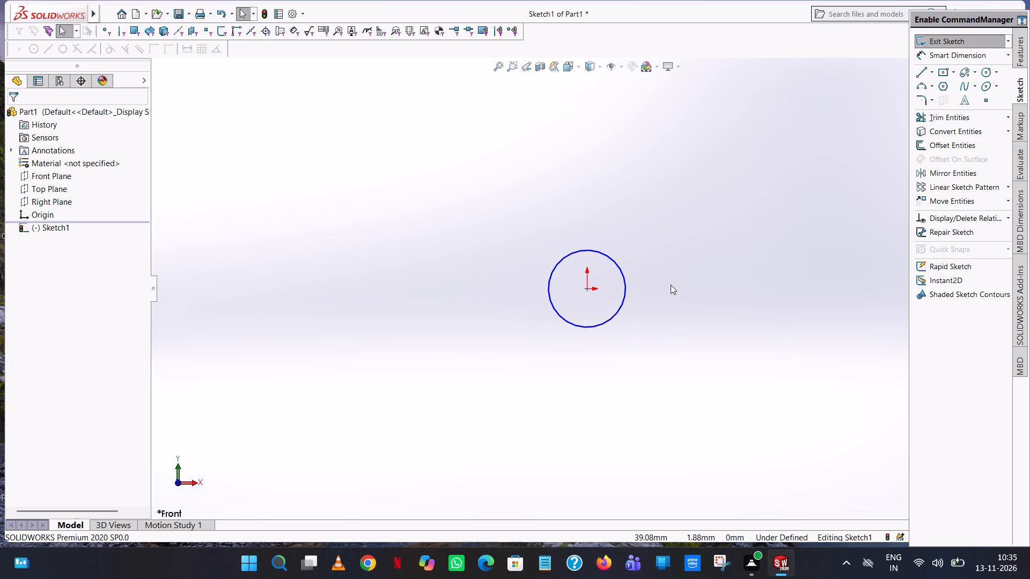
left_click(715, 264)
Draw a horizontal line from the circle's left quadrant point through the origin, entering its length as 101-4 mm.
left_click(924, 68)
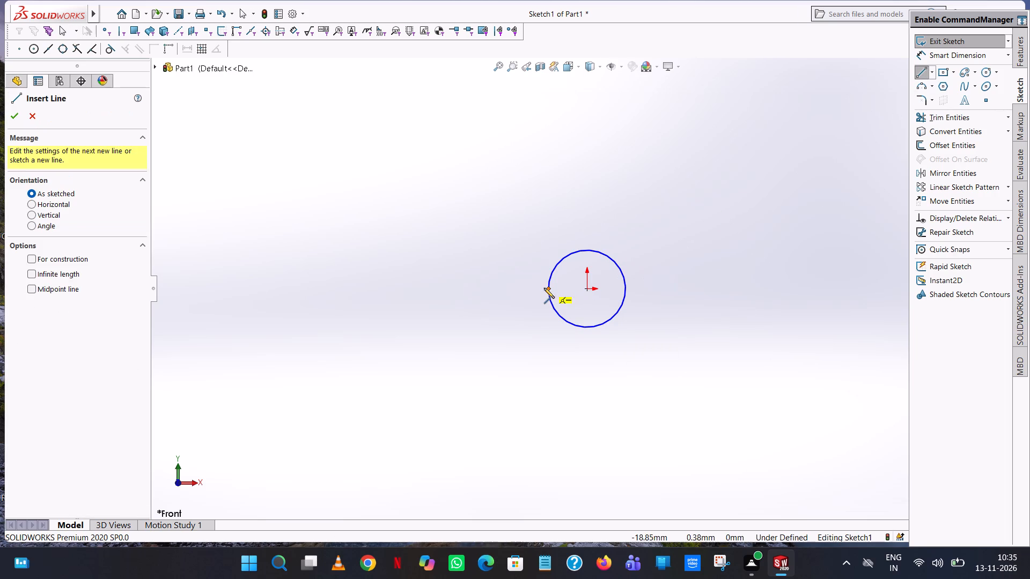
left_click(549, 289)
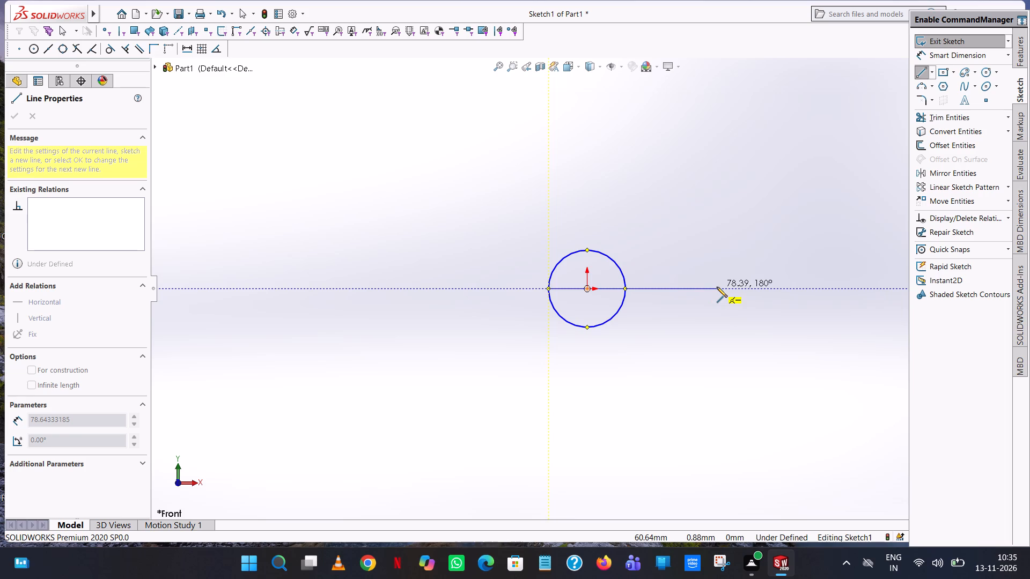
left_click(717, 287)
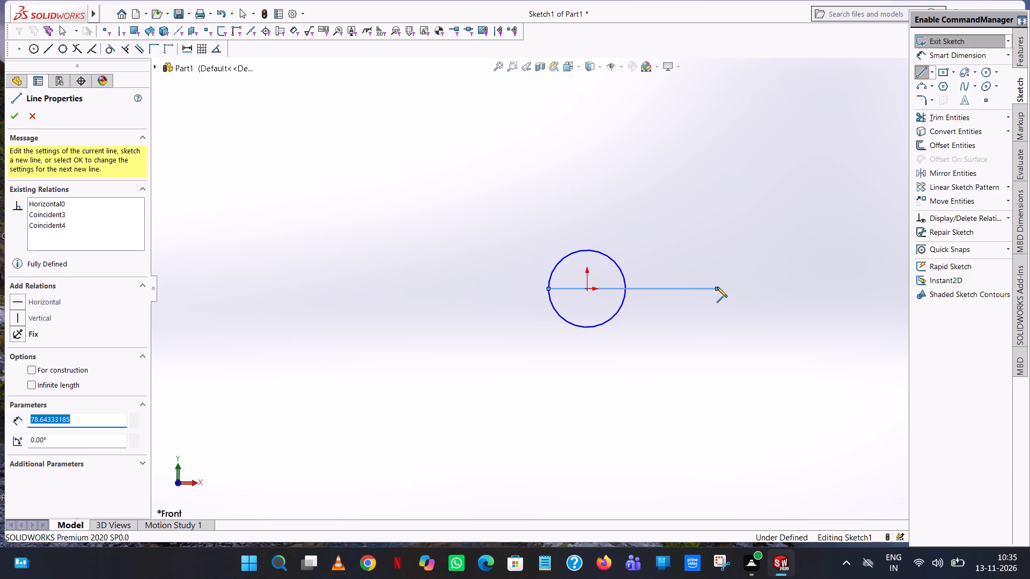
key("1")
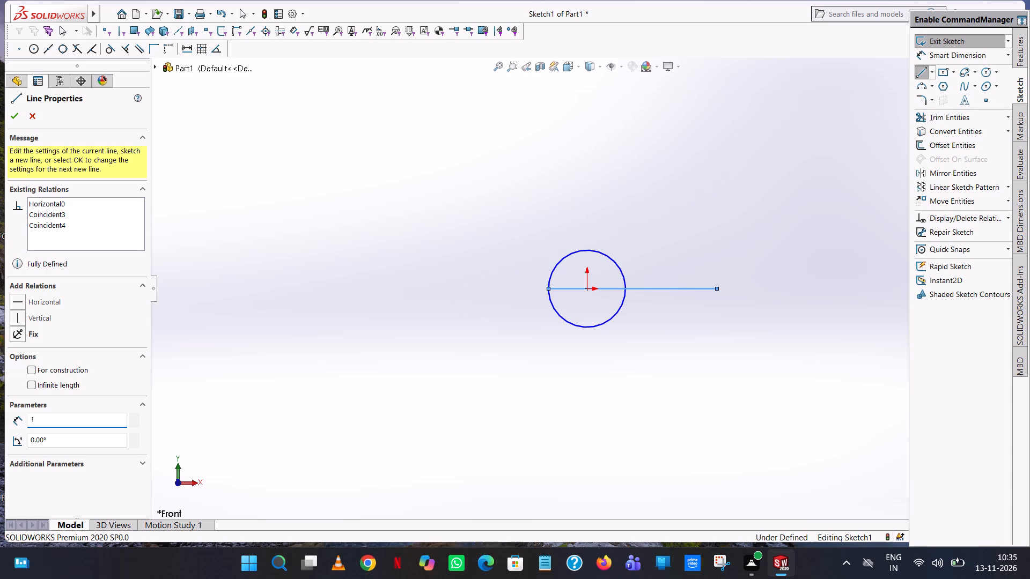
type("01")
key("minus")
key("4")
key("Return")
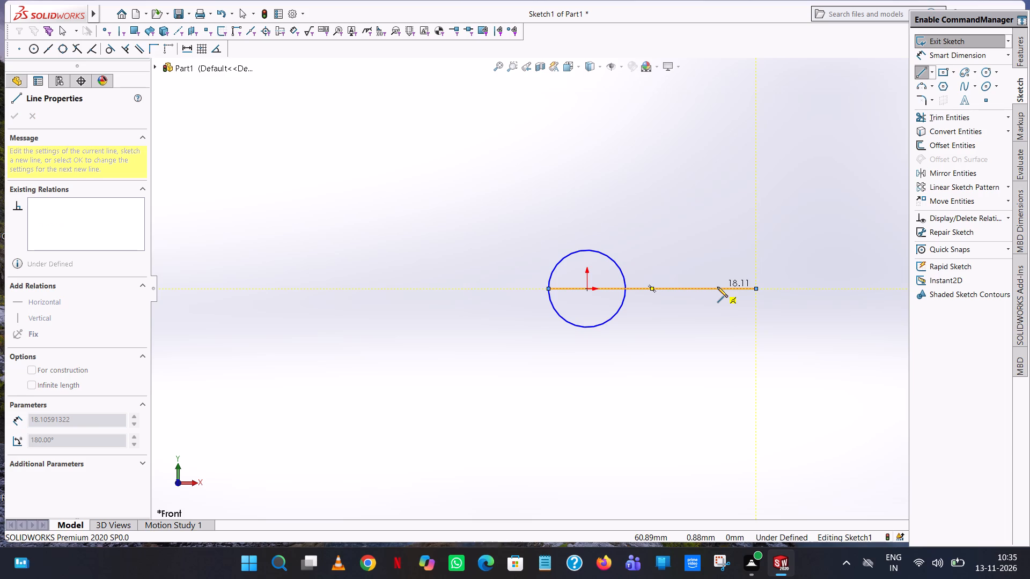
Continue with a vertical line upward from the horizontal line's right end, entering its length as 9-4 mm, and end the chain.
left_click(757, 242)
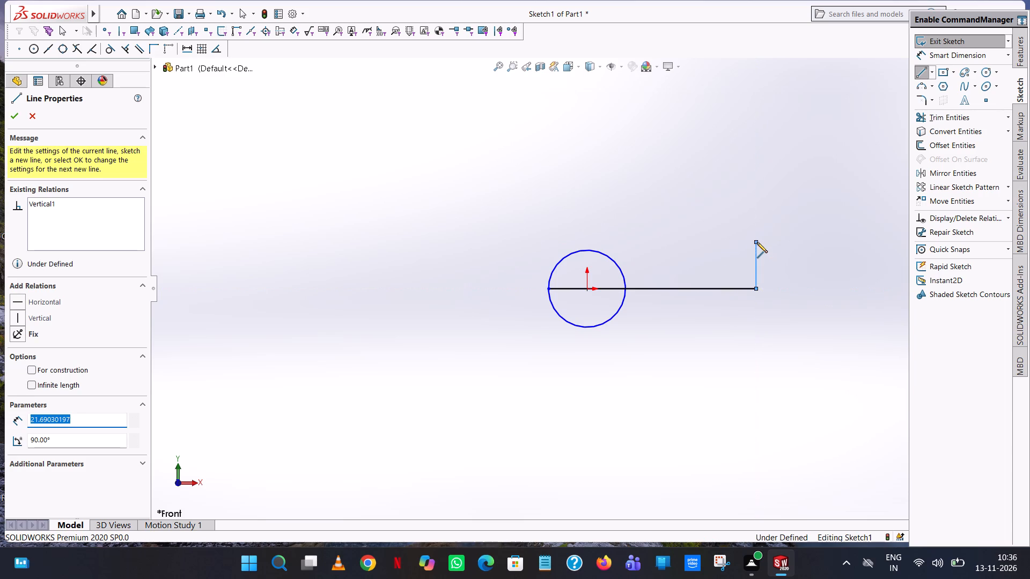
type("9-4")
key("Return")
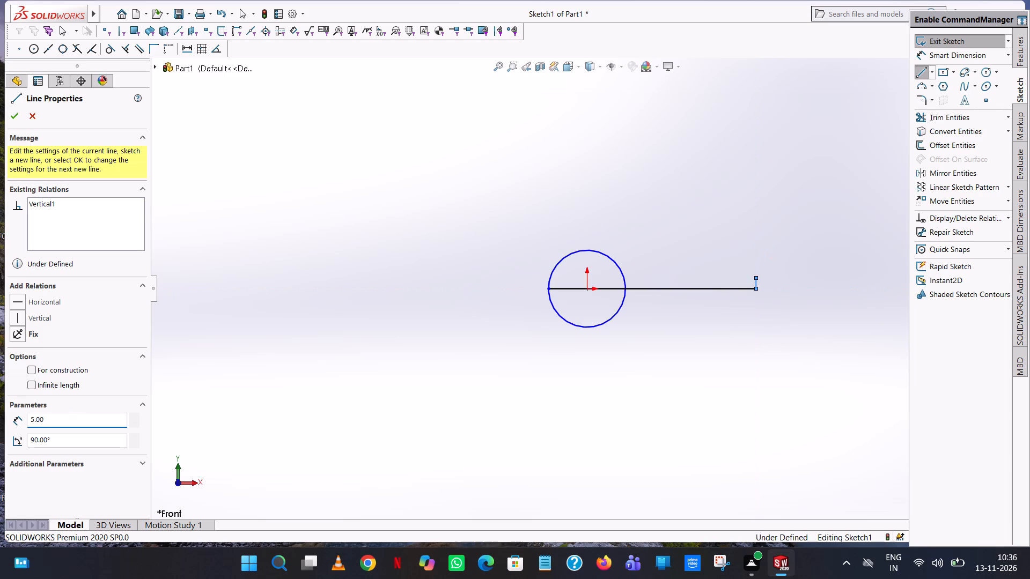
right_click(757, 243)
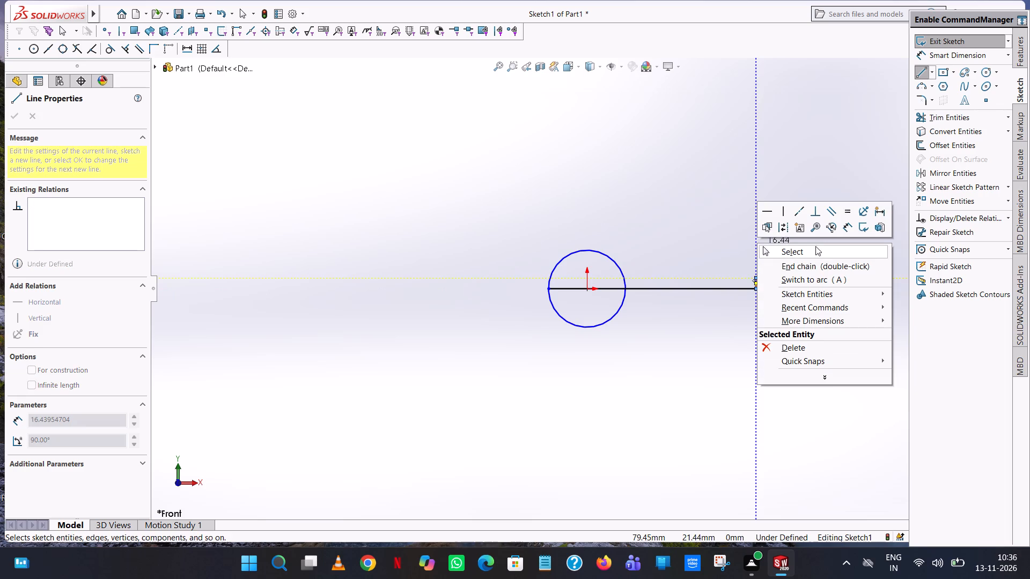
left_click(822, 257)
Draw a 79 mm horizontal line from the circle's top quadrant point, ending directly above the short vertical line.
scroll(762, 293, "down", 2)
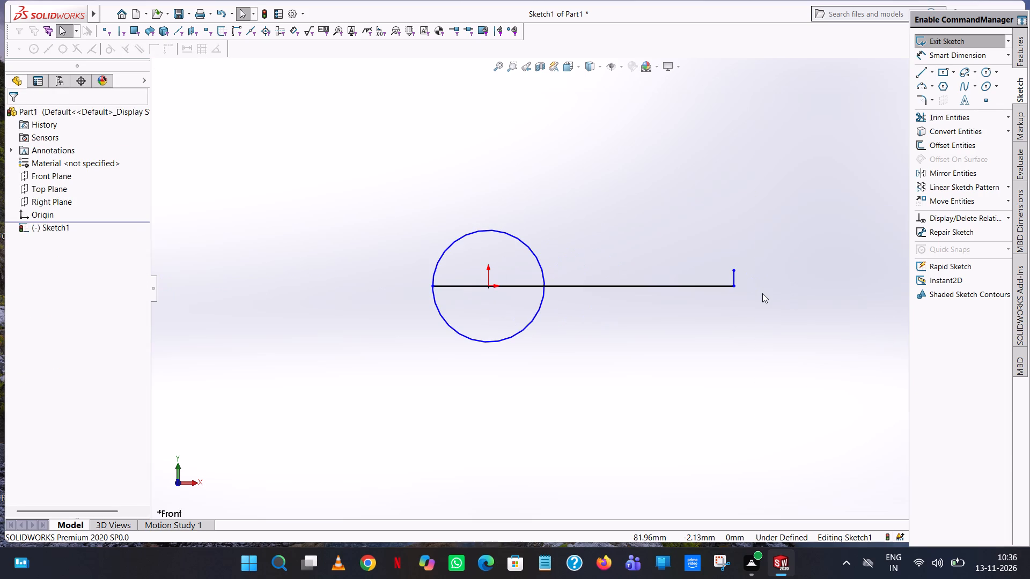
left_click(924, 74)
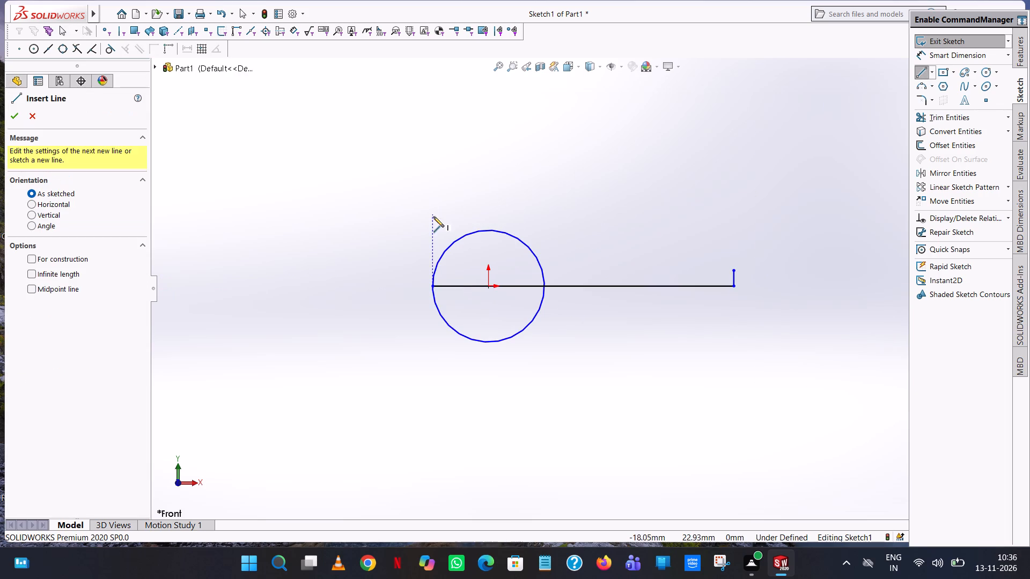
left_click(488, 228)
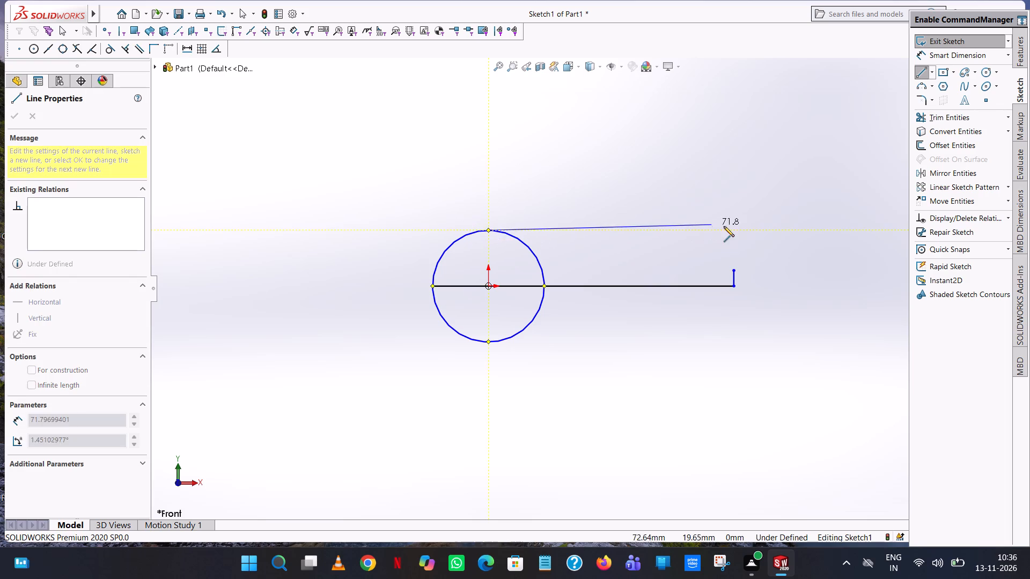
left_click(733, 229)
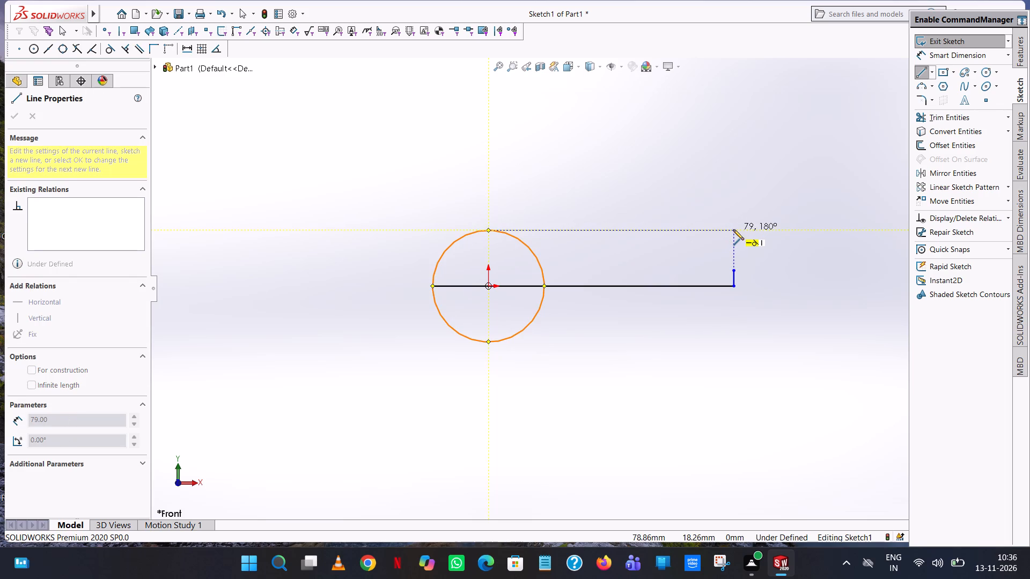
right_click(733, 229)
left_click(762, 232)
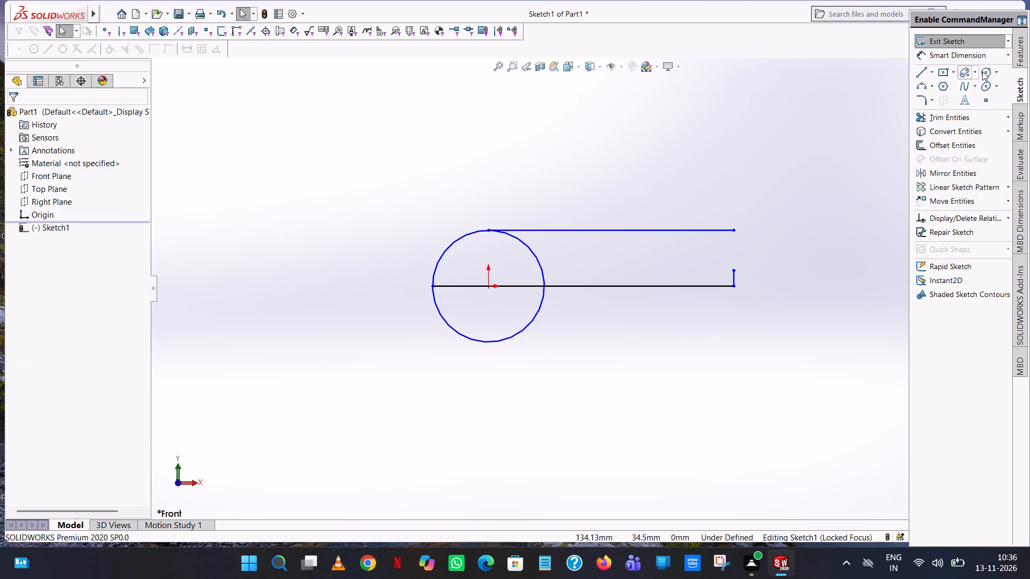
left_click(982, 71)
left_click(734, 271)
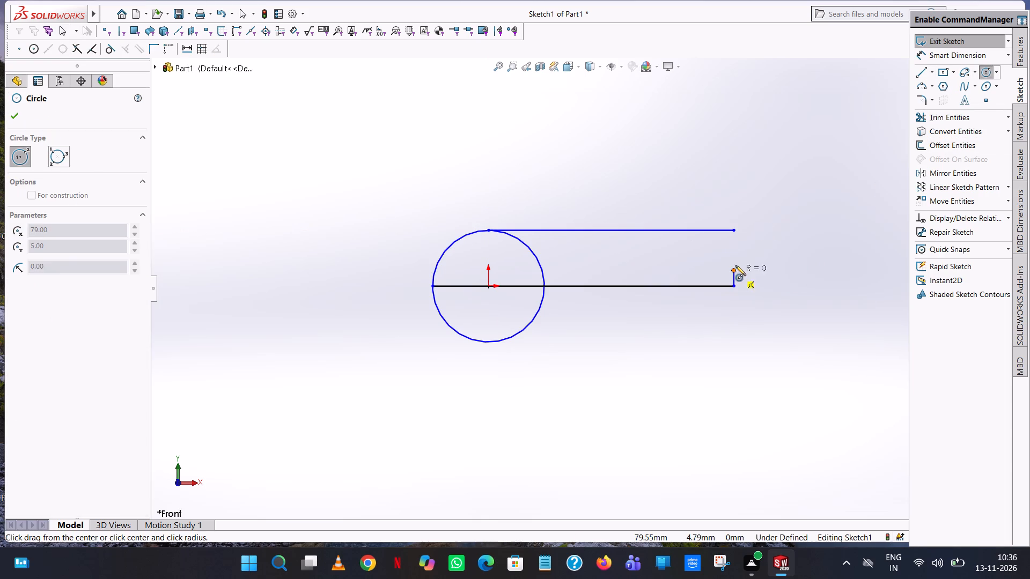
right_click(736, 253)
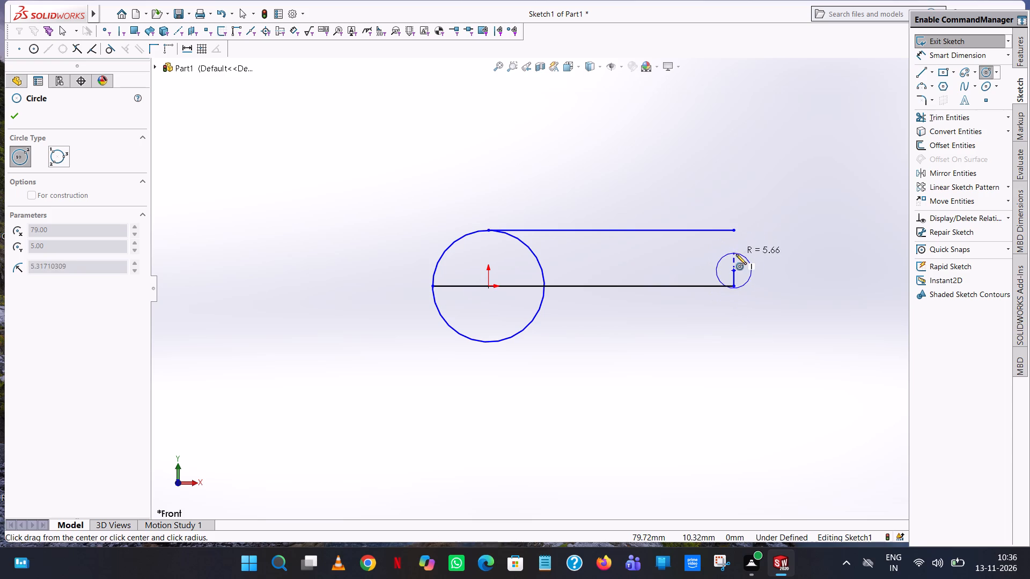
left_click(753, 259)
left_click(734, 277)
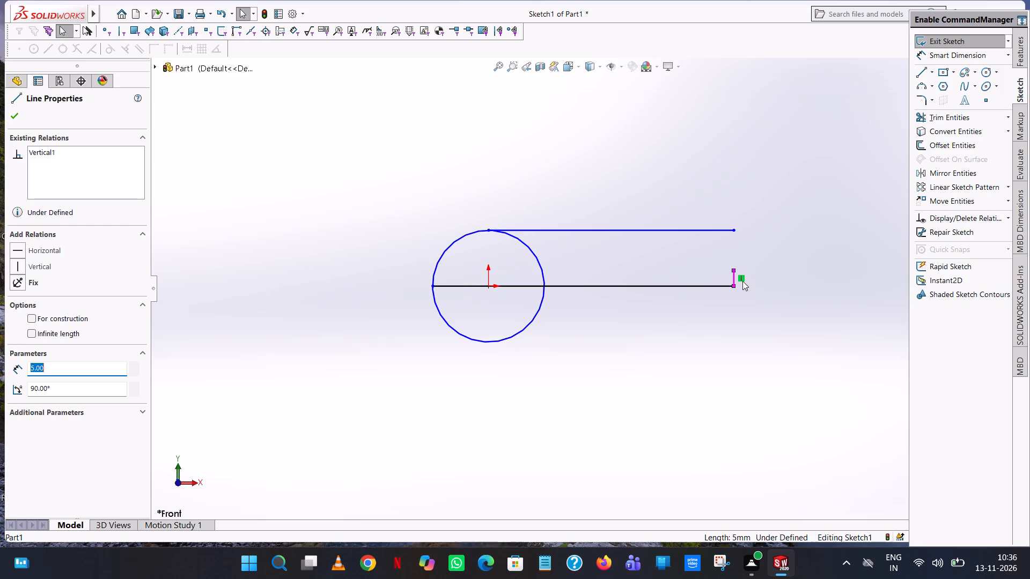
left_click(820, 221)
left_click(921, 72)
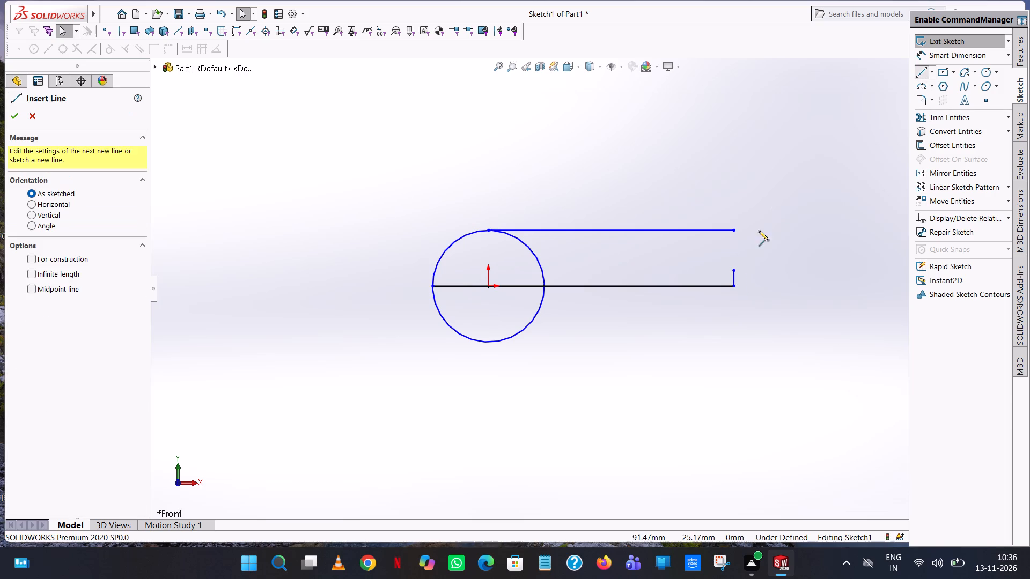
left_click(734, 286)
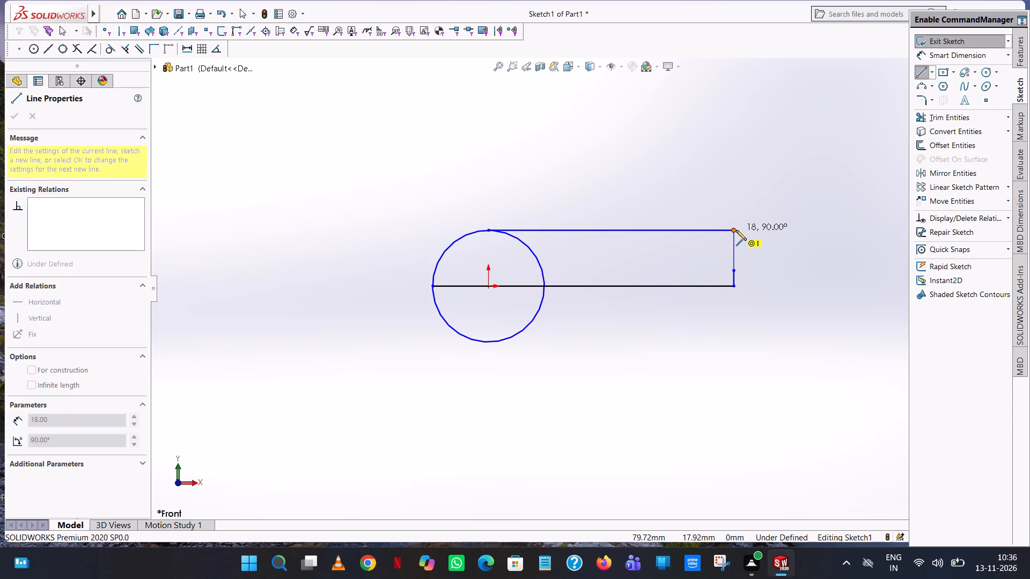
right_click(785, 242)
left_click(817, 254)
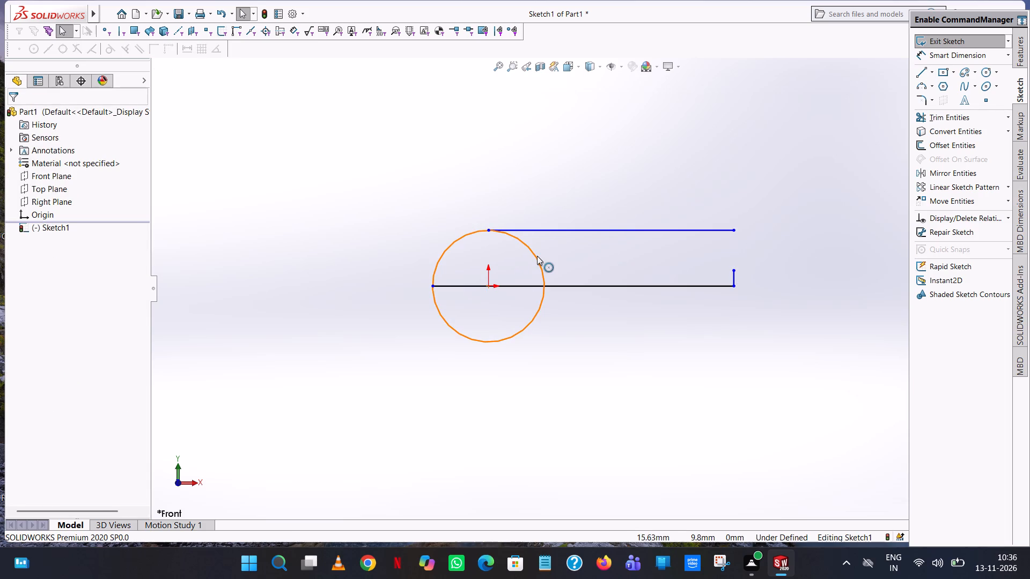
Set the radius of the circle at the origin to 9 mm.
left_click(537, 256)
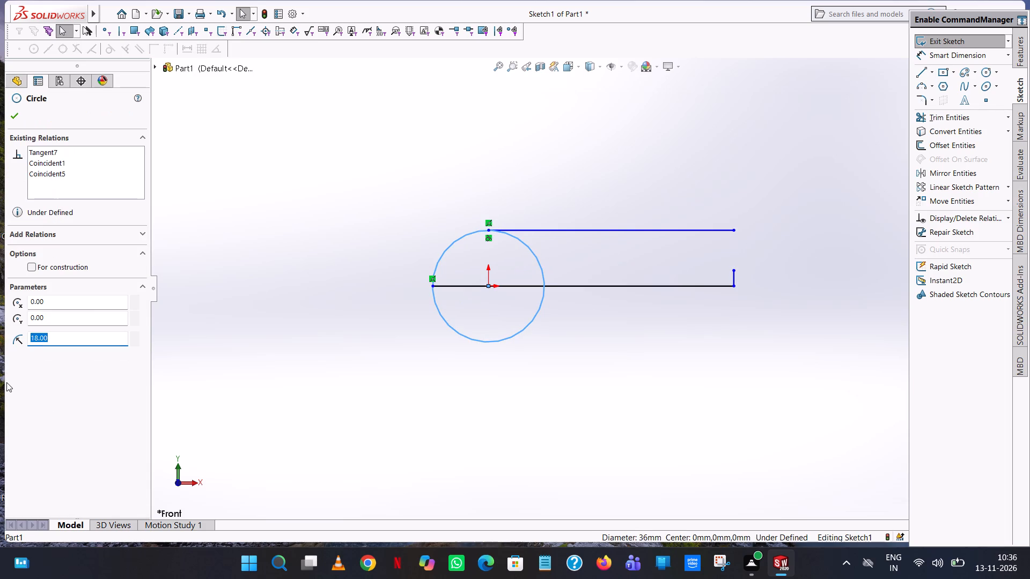
key("9")
key("Return")
Draw a 4 mm radius circle centred on the short vertical line's top end, passing through the upper horizontal line's end.
left_click(768, 186)
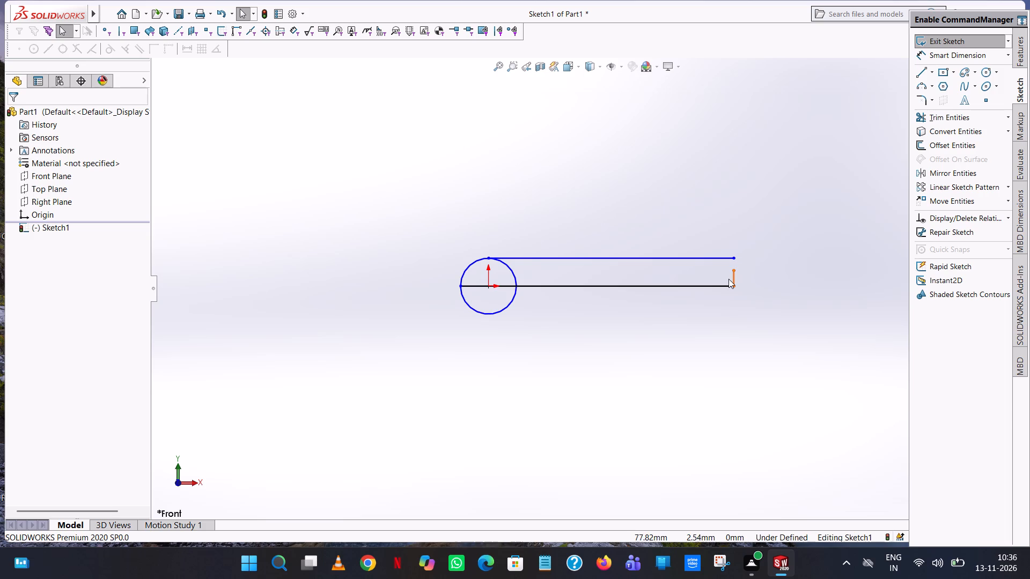
left_click(733, 279)
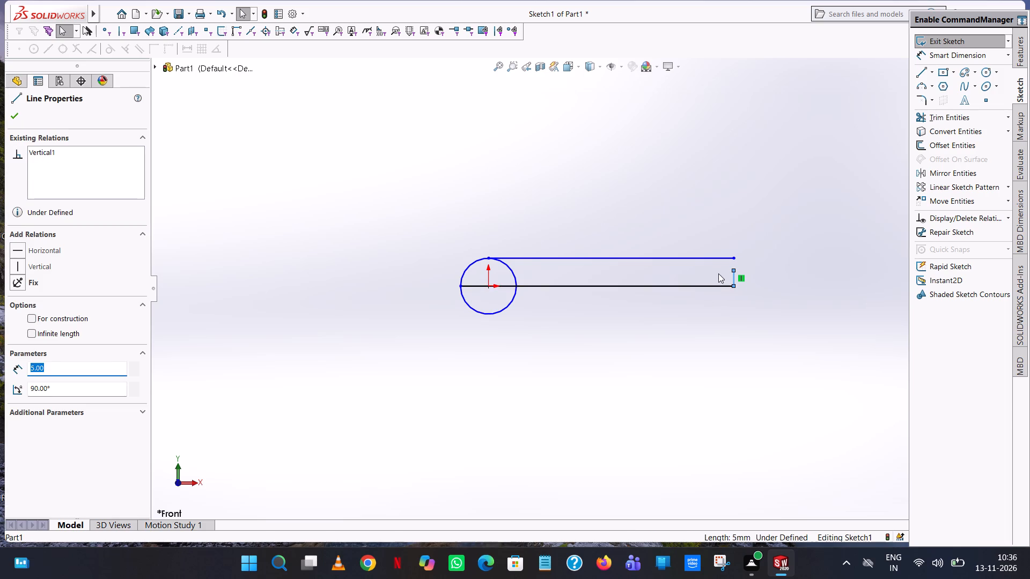
scroll(720, 271, "down", 6)
left_click(983, 75)
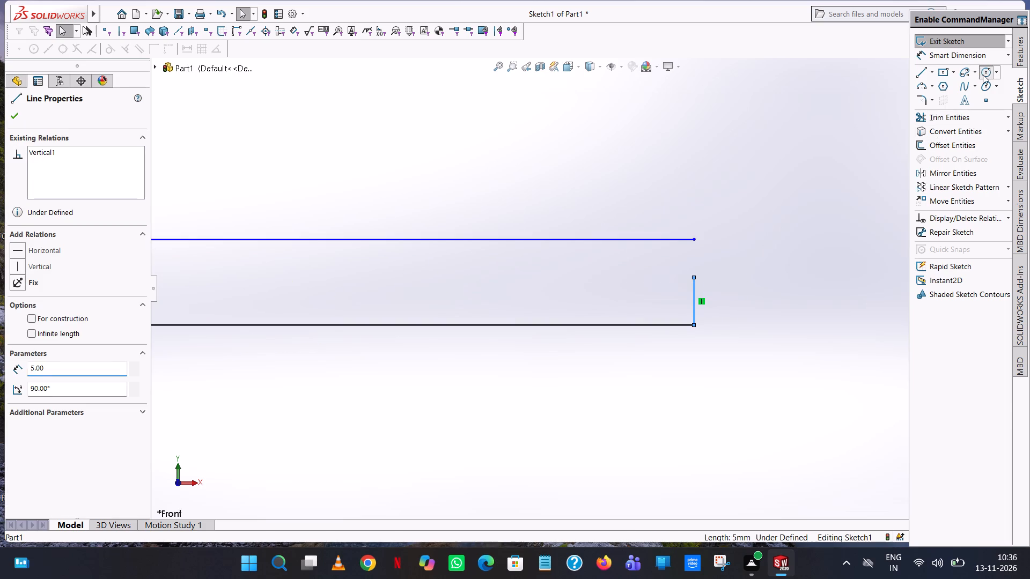
left_click(693, 280)
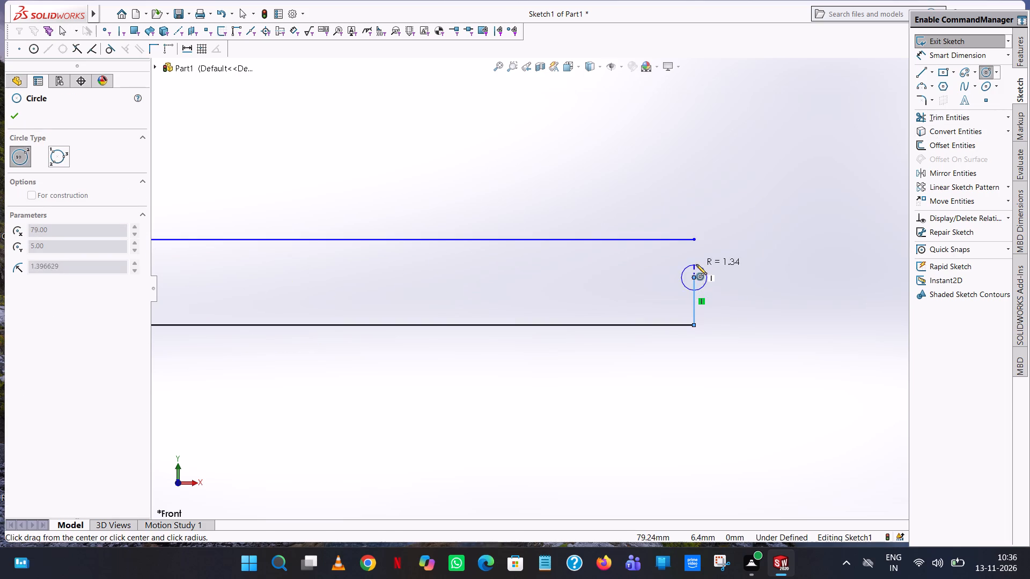
left_click(695, 240)
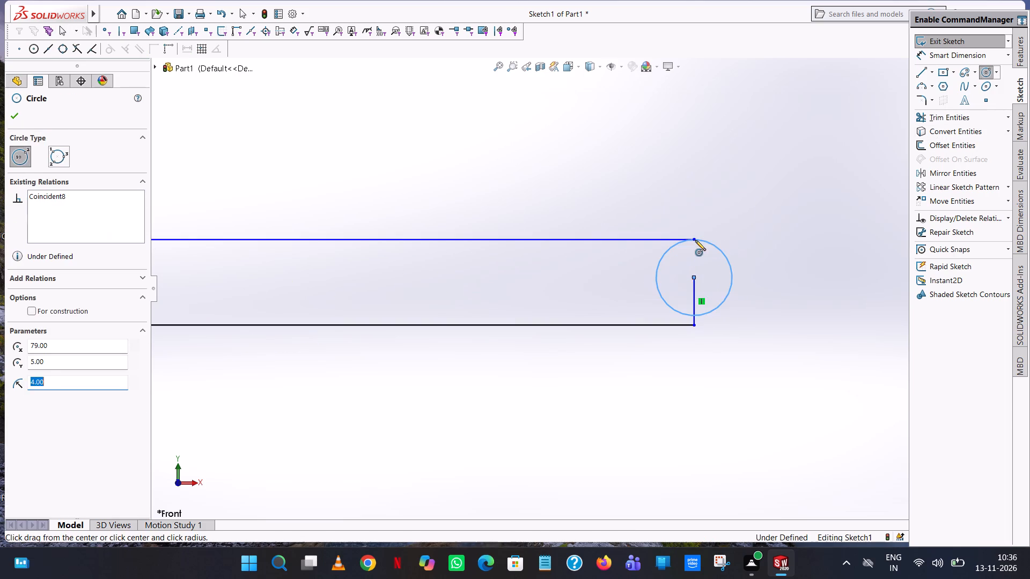
right_click(695, 241)
left_click(710, 246)
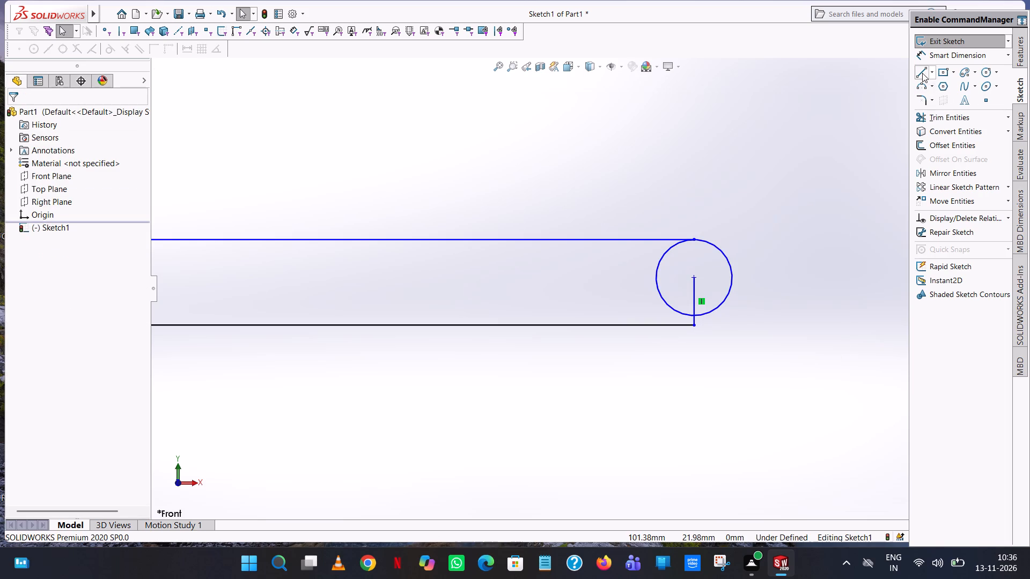
Mirror the 4 mm radius circle about the horizontal line through the origin, keeping the original.
left_click(919, 73)
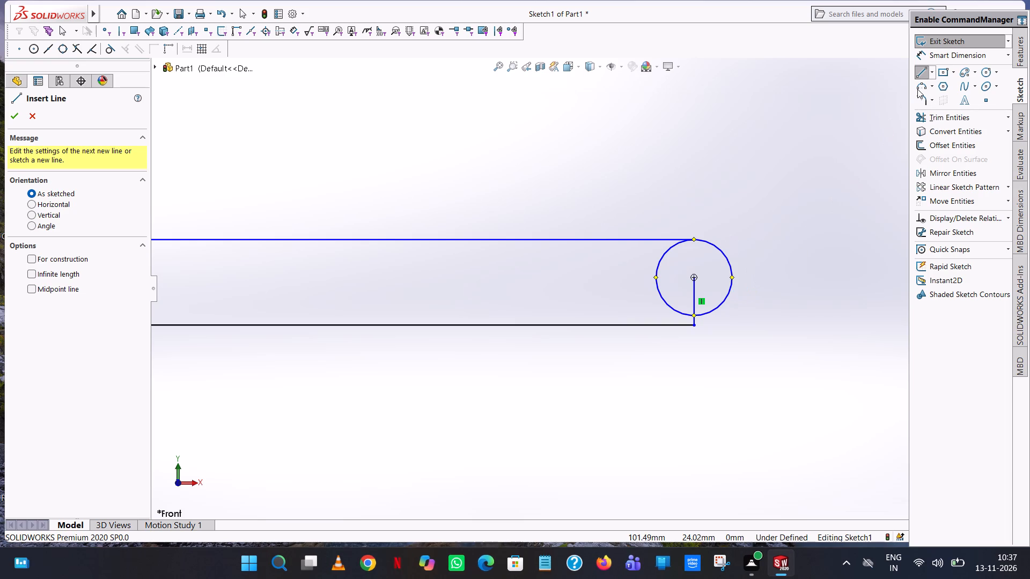
left_click(932, 170)
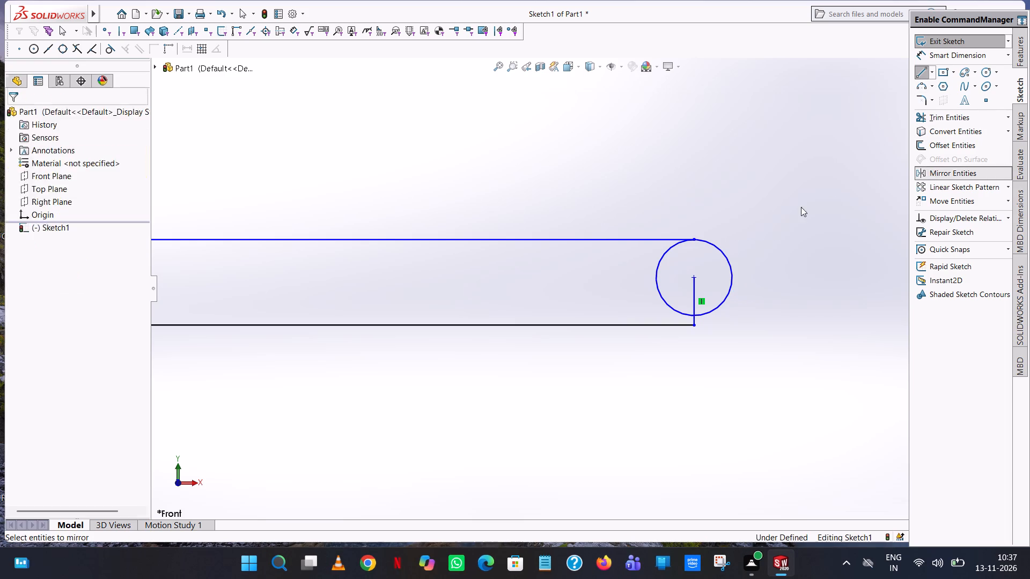
left_click(701, 242)
scroll(529, 305, "up", 3)
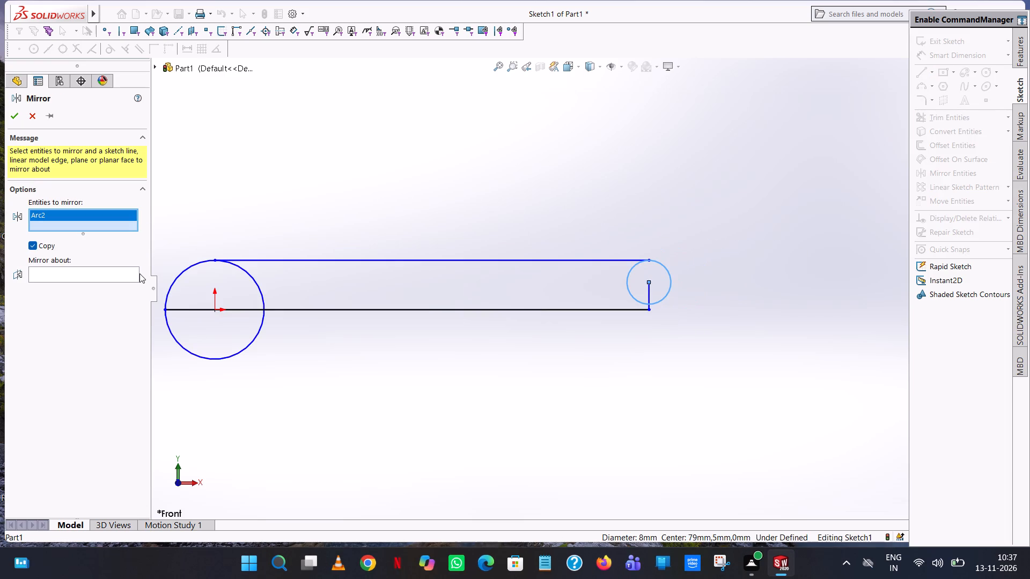
left_click(137, 274)
left_click(480, 308)
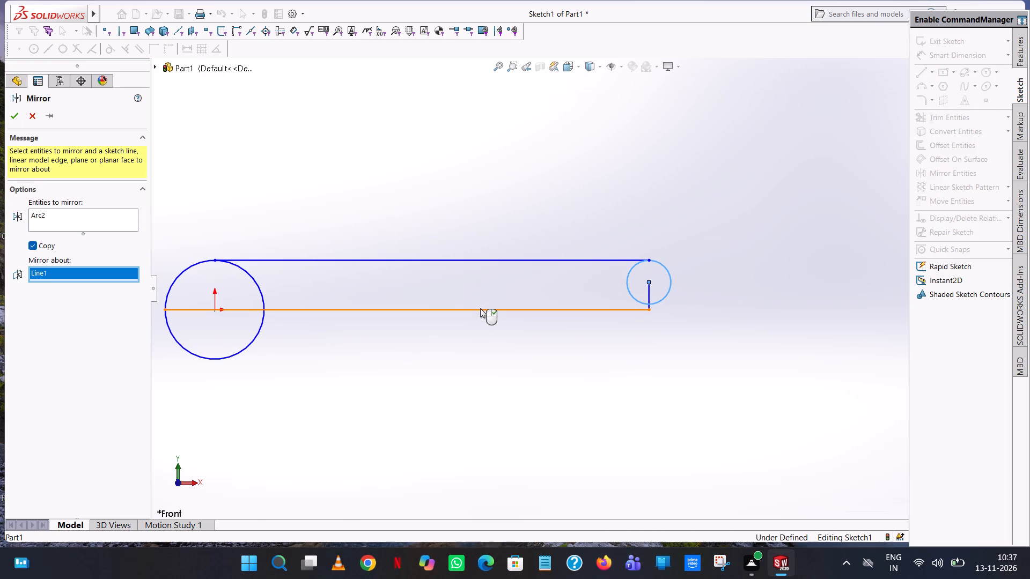
left_click(17, 118)
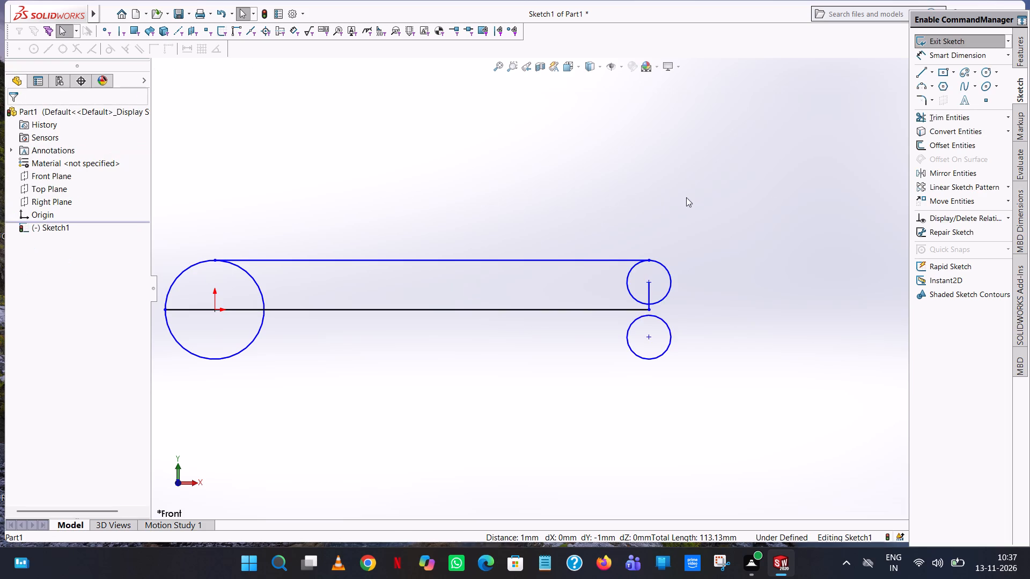
Draw a 10 mm vertical line joining the right quadrant points of the two small circles.
left_click(918, 76)
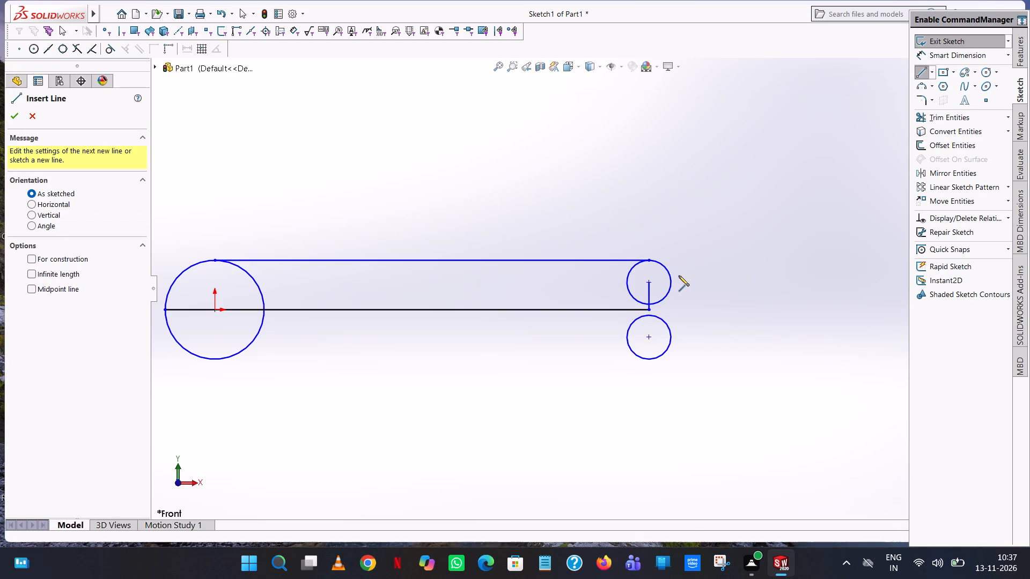
left_click(671, 281)
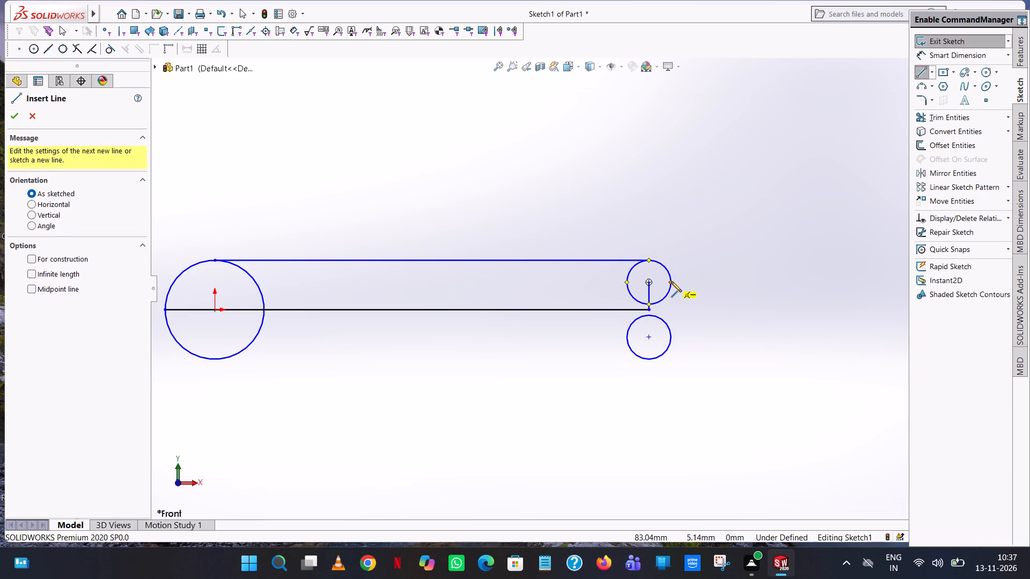
left_click(671, 337)
right_click(671, 337)
left_click(697, 343)
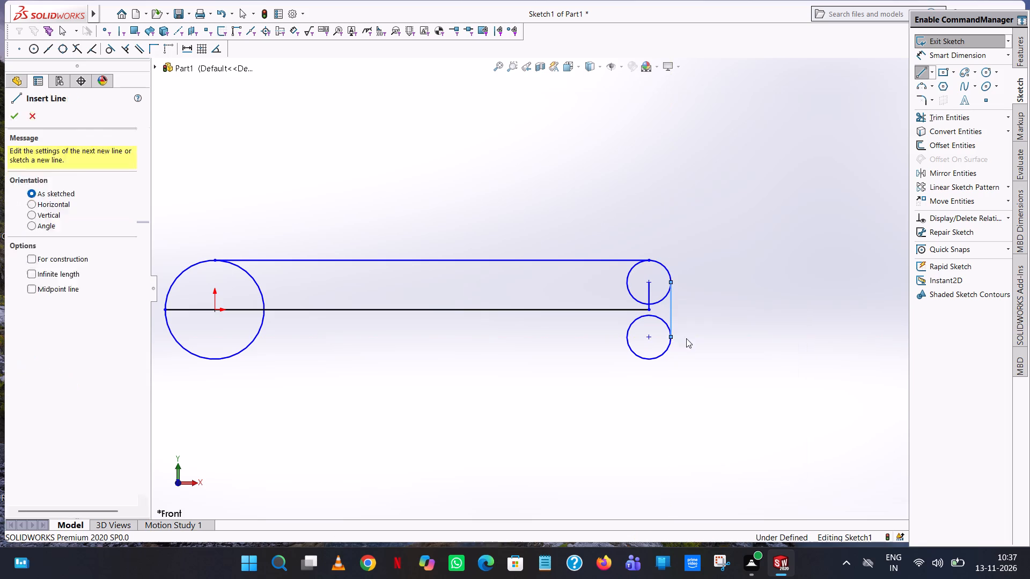
scroll(672, 337, "down", 5)
left_click(638, 265)
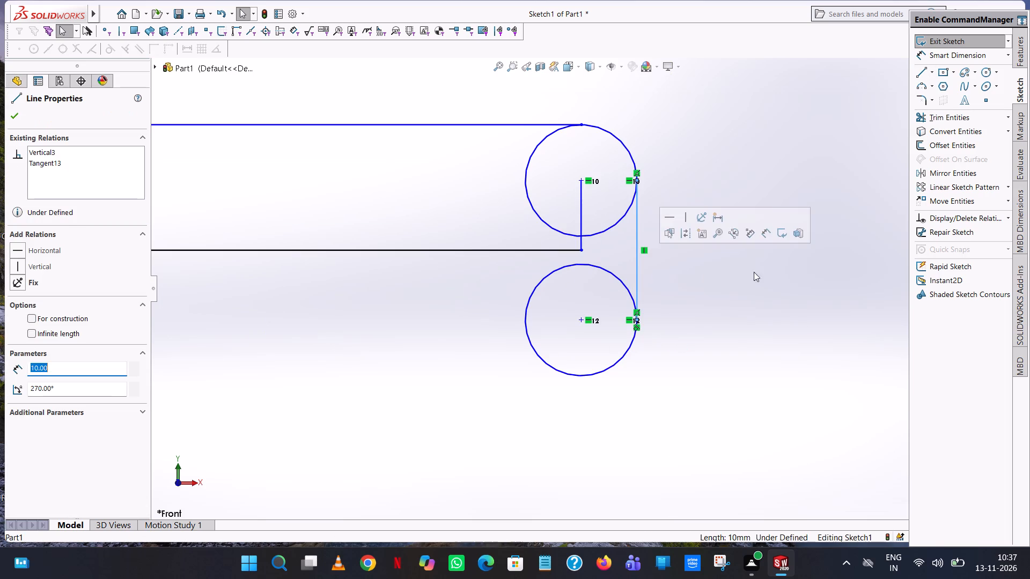
left_click(772, 382)
Draw a 79 mm horizontal line from the large circle's bottom quadrant point to the lower small circle's bottom quadrant point.
left_click(920, 70)
scroll(641, 314, "up", 2)
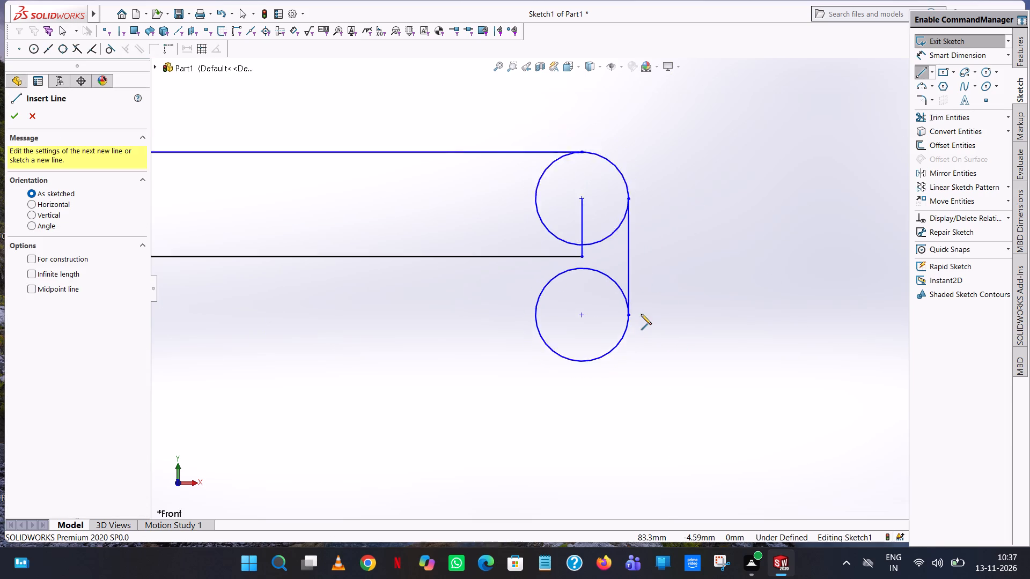
scroll(641, 314, "up", 4)
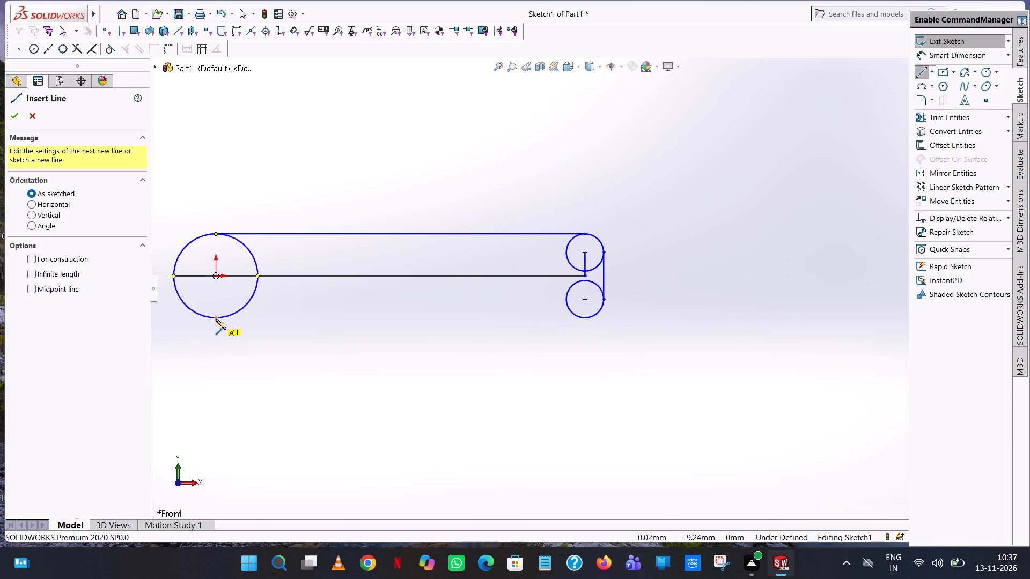
left_click(216, 319)
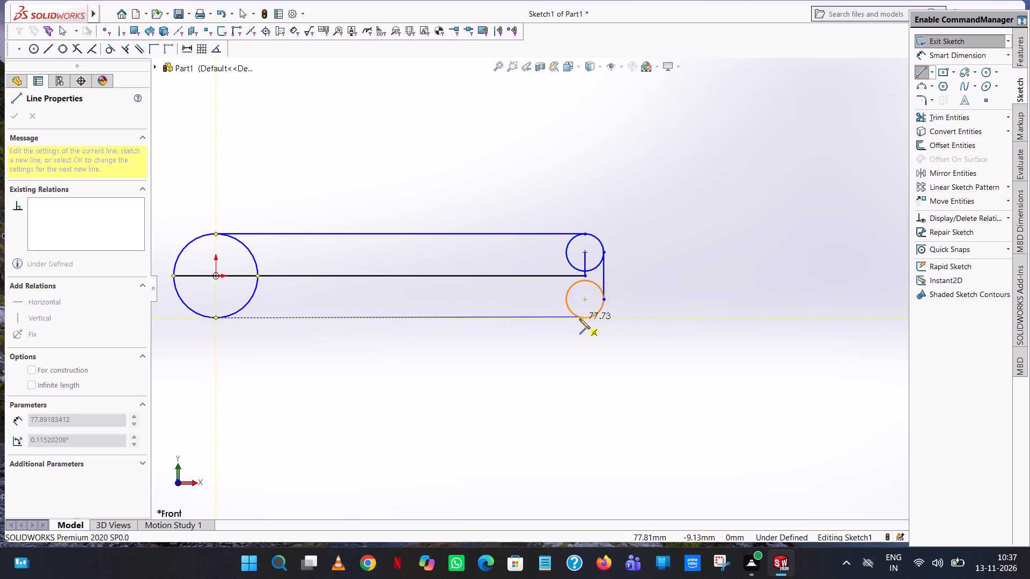
left_click(585, 317)
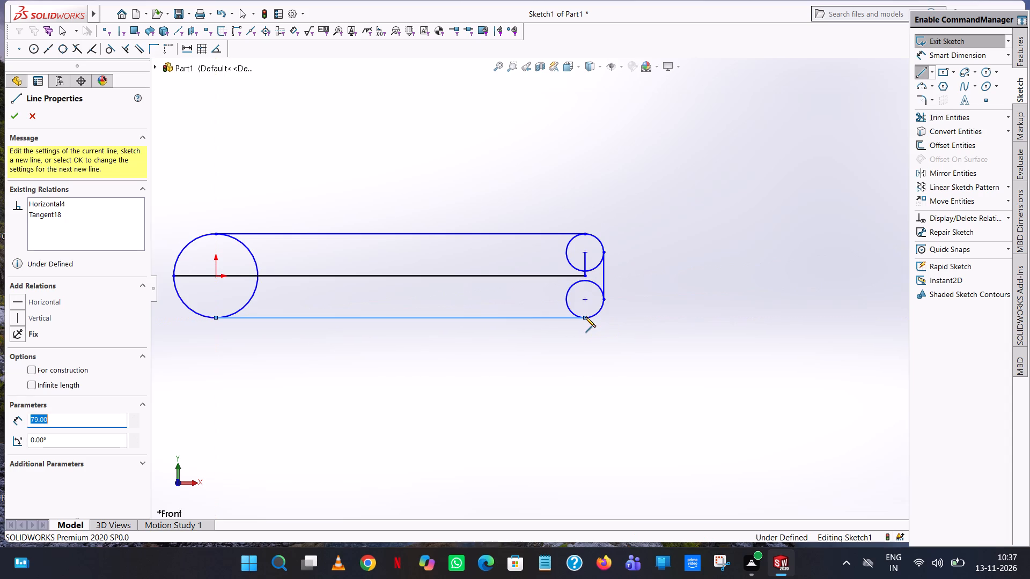
right_click(585, 317)
left_click(624, 325)
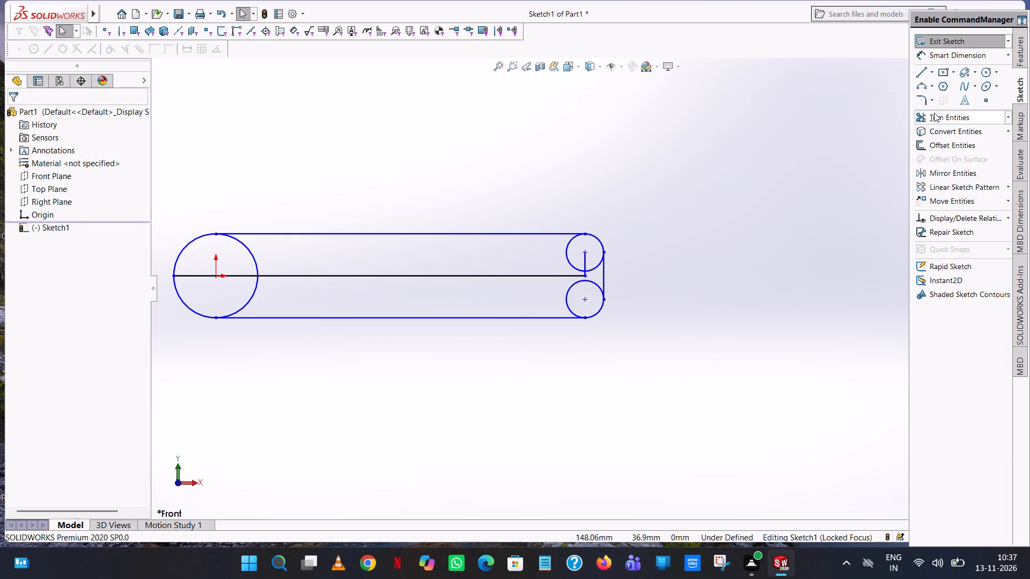
Trim away the centre line, the short vertical line and the circles' inner arcs, leaving only the closed rounded outline.
left_click(934, 113)
left_click(464, 279)
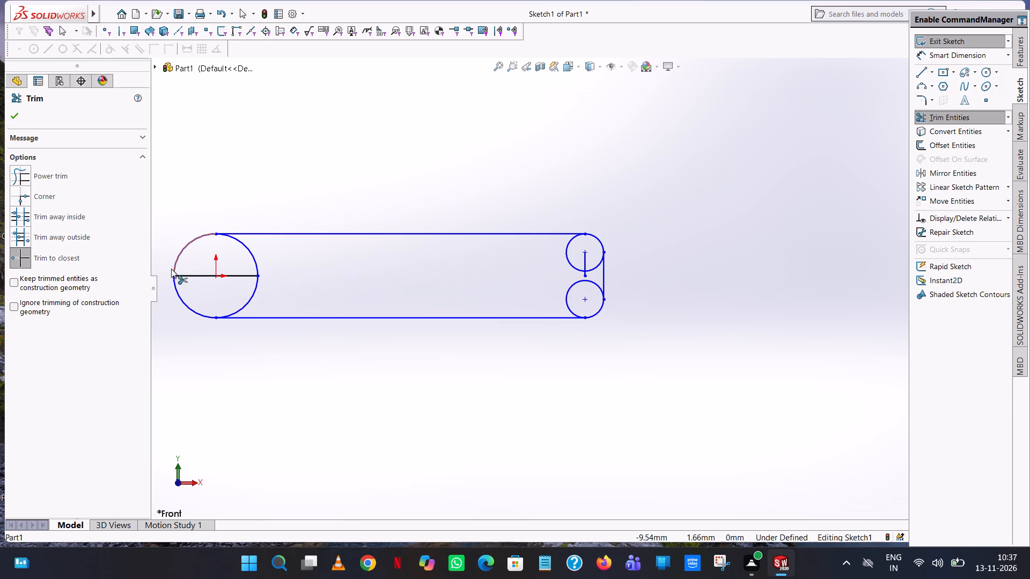
double_click(196, 272)
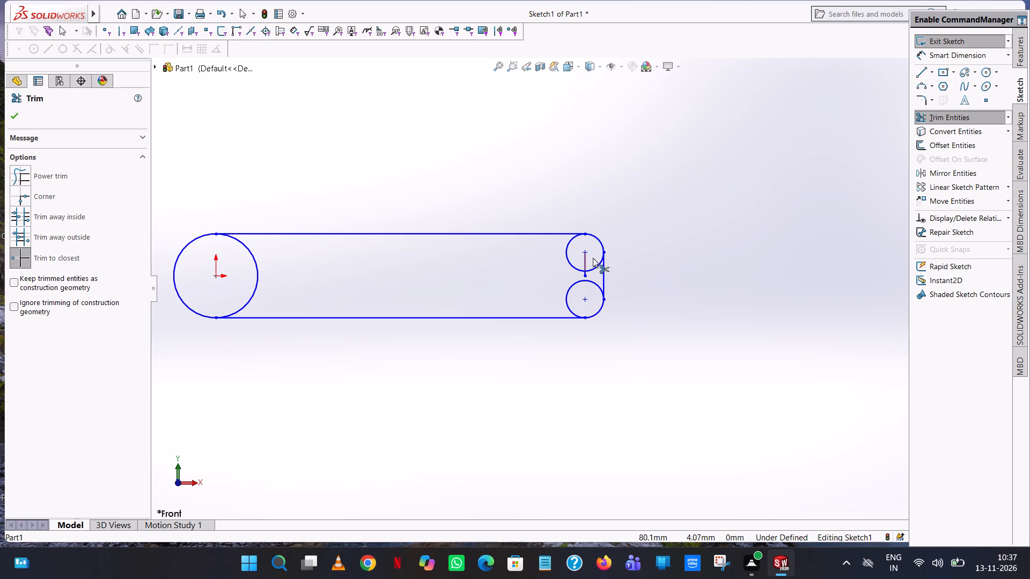
left_click(586, 258)
left_click(593, 270)
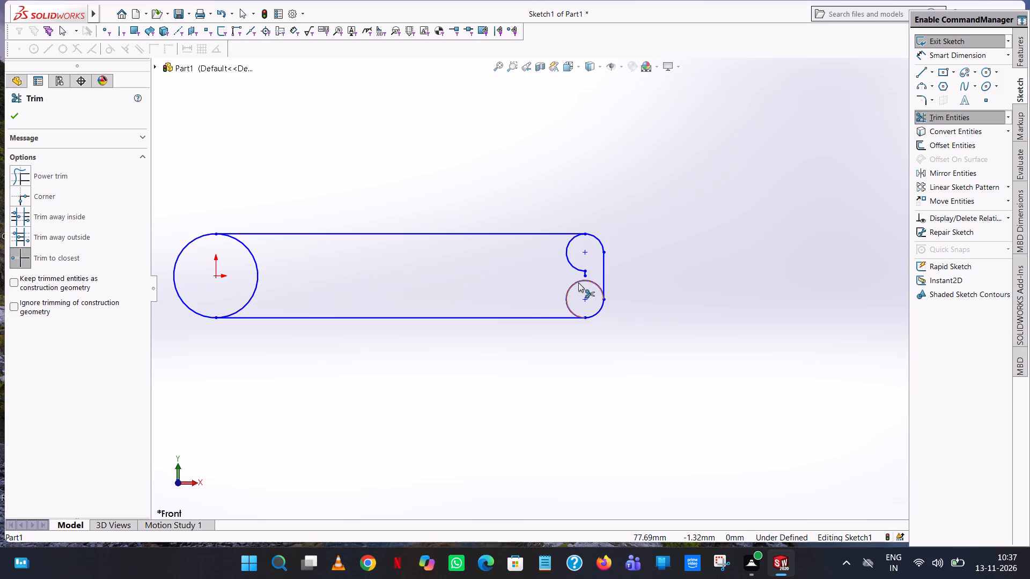
left_click(578, 278)
left_click(580, 268)
left_click(585, 274)
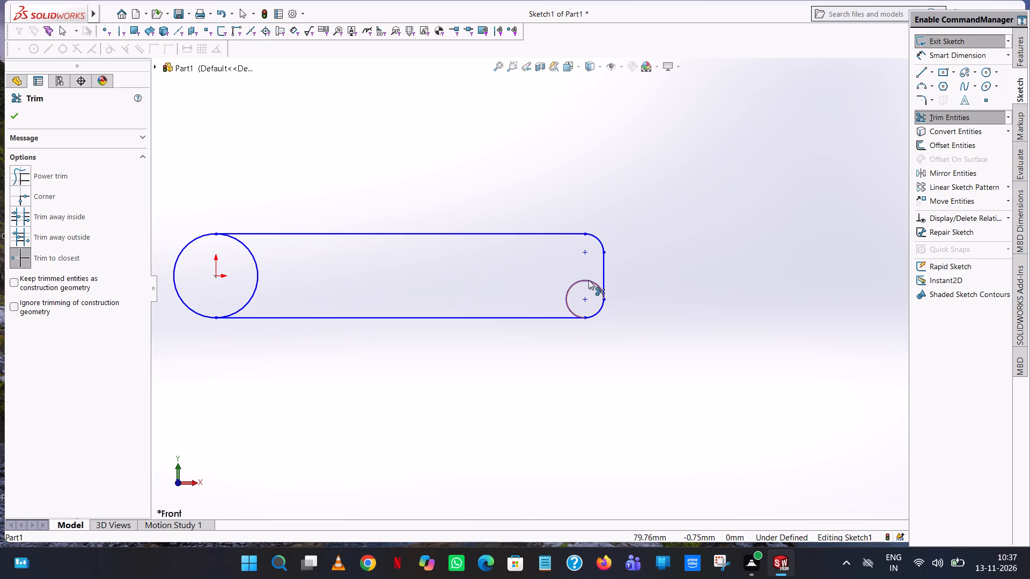
left_click(588, 280)
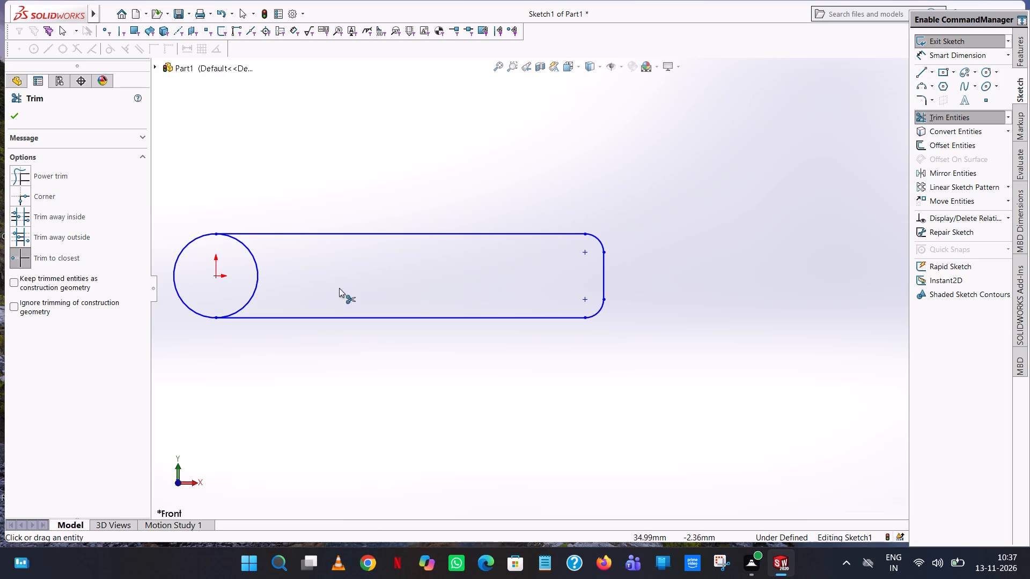
left_click(256, 285)
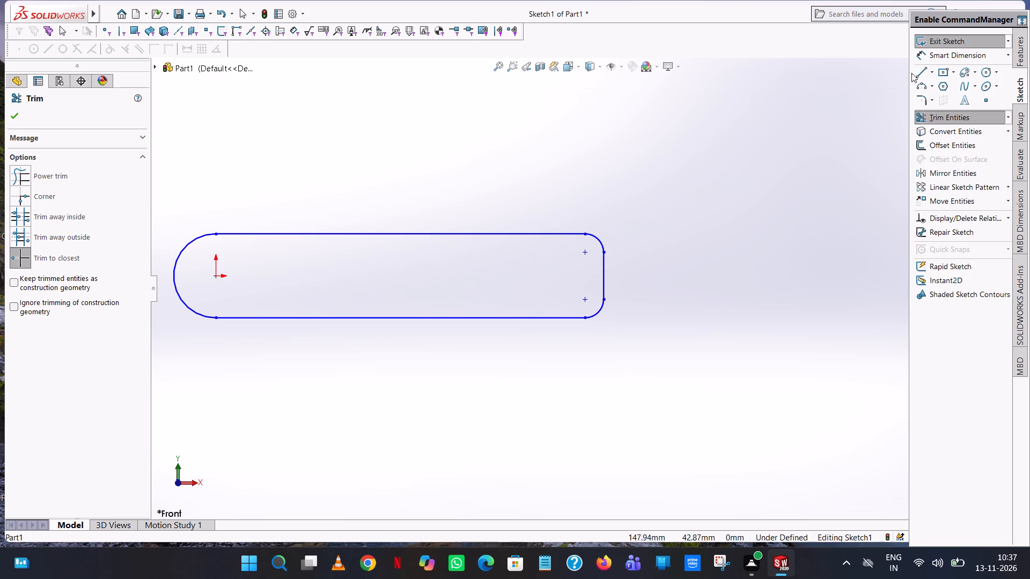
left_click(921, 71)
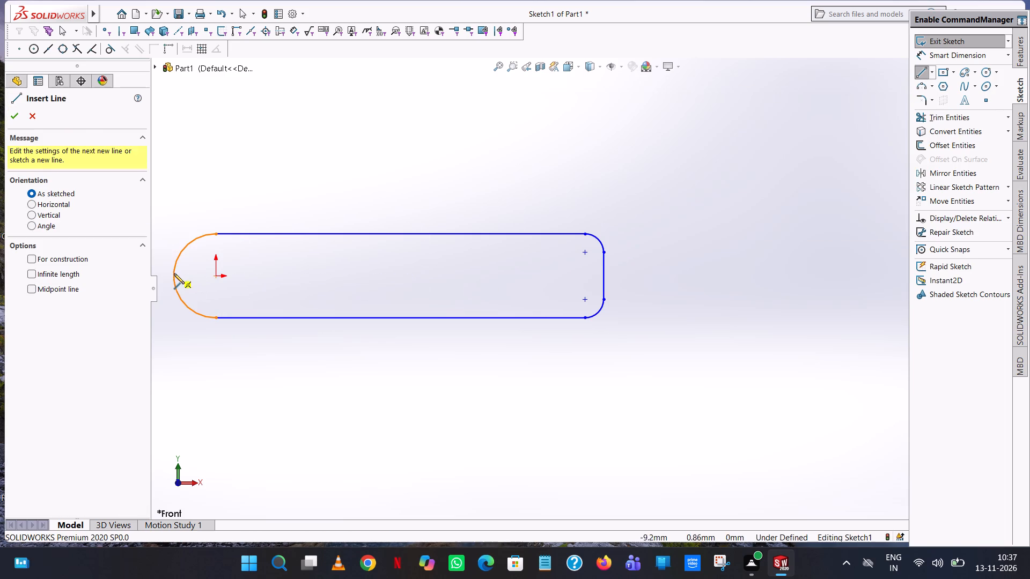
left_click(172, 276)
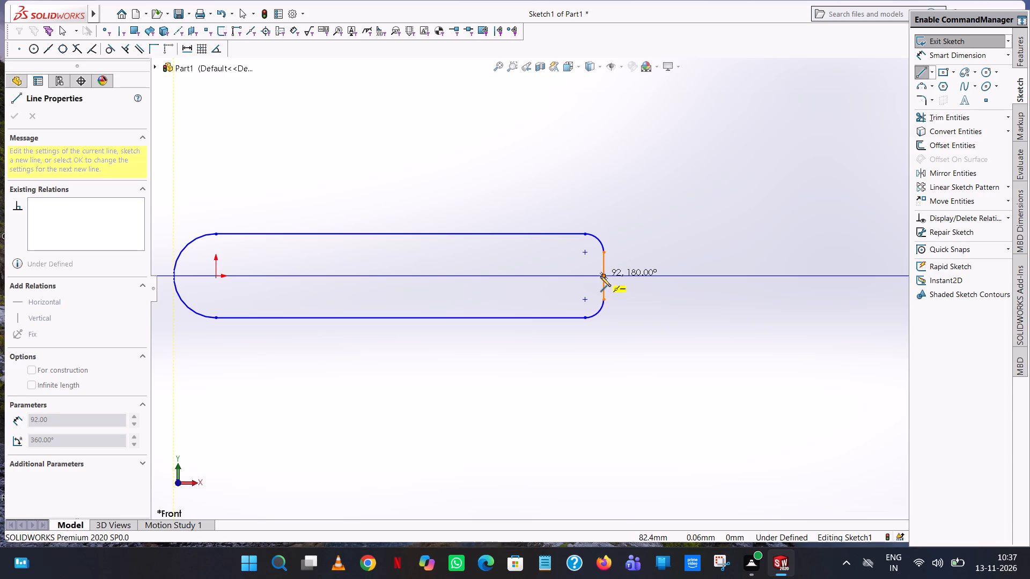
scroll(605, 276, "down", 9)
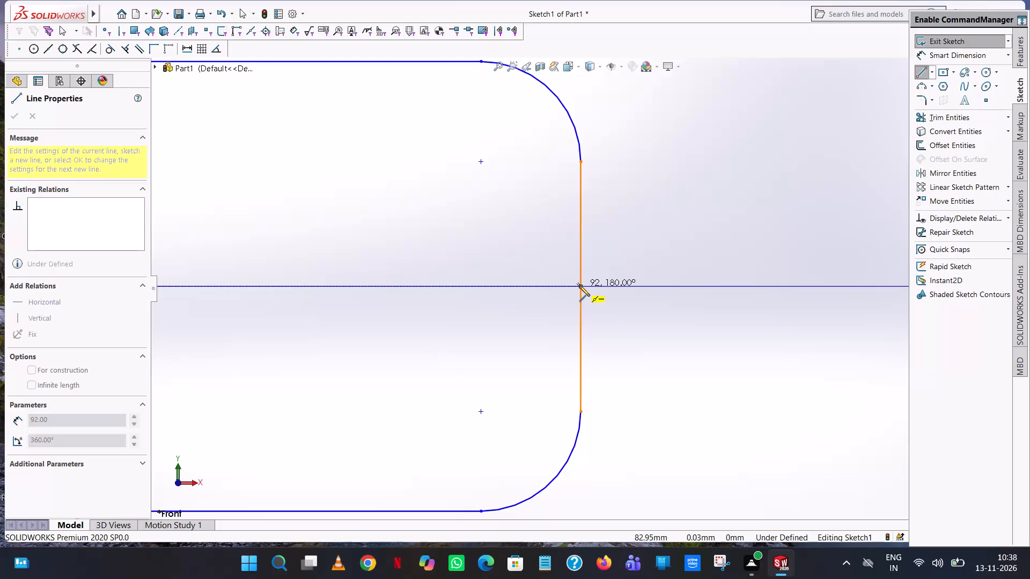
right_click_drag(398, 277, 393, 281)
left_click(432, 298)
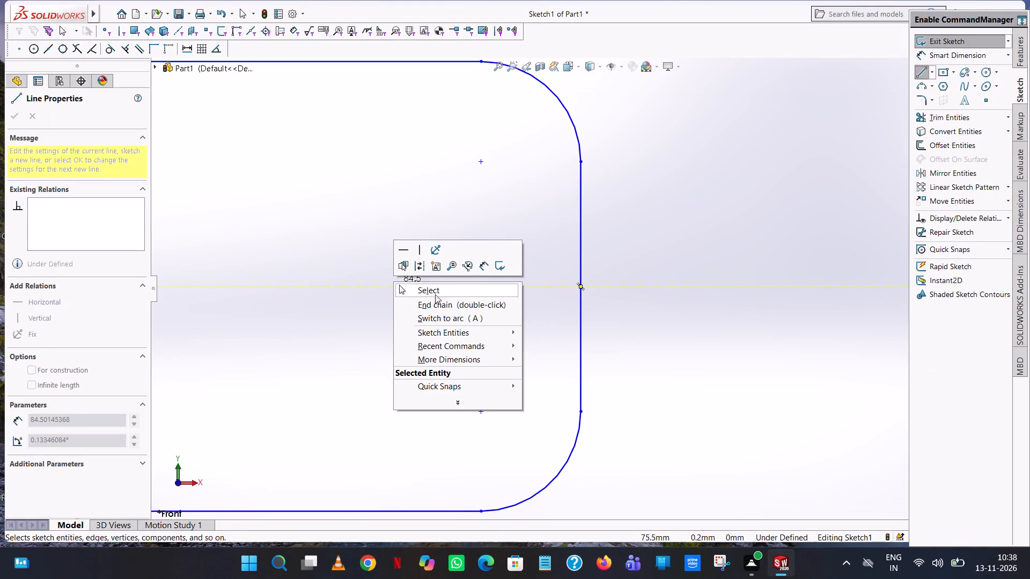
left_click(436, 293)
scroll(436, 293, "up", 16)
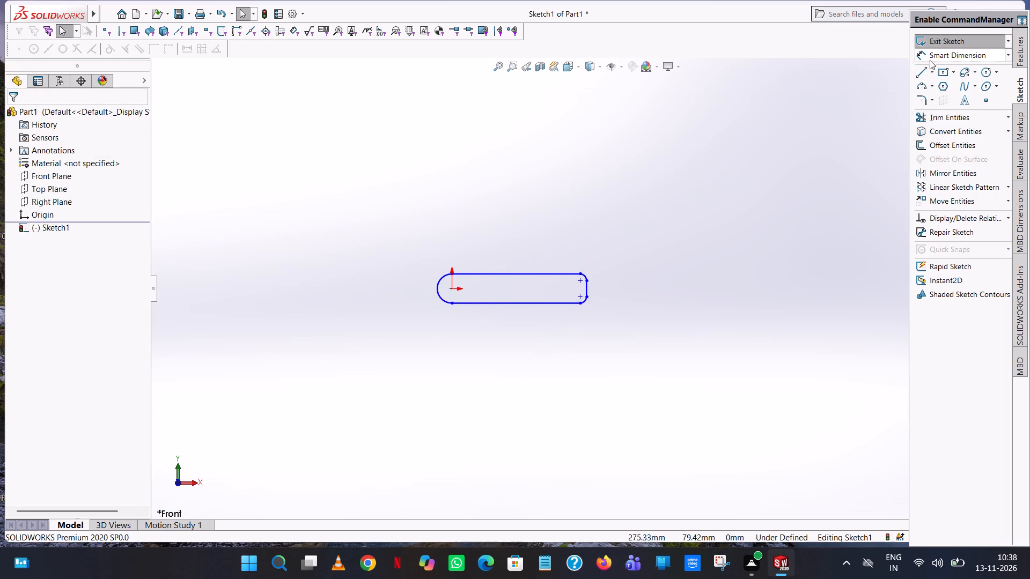
Dimension the profile's overall length from the large end arc to the short vertical end line as 101 mm.
left_click(937, 56)
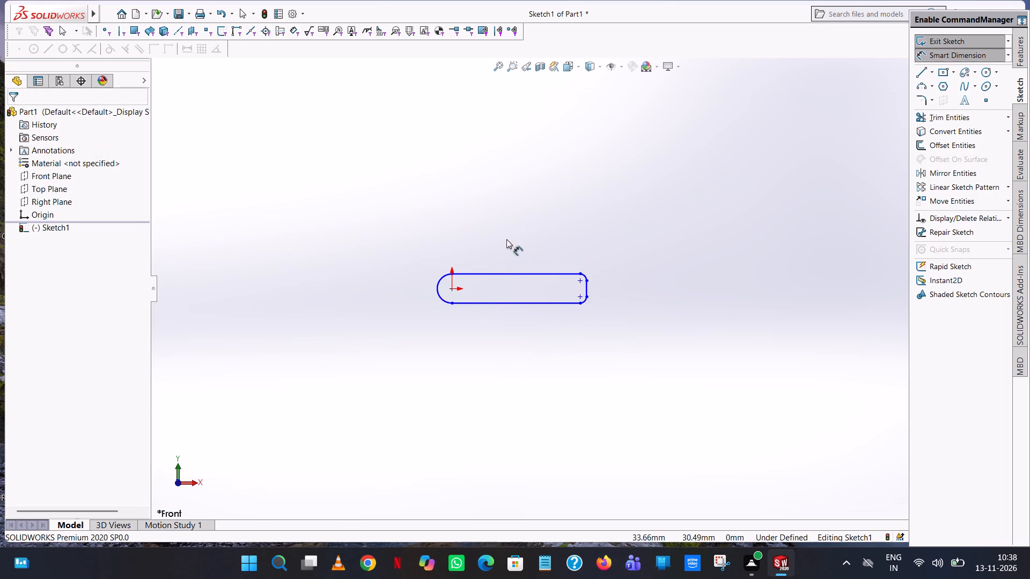
scroll(494, 296, "down", 7)
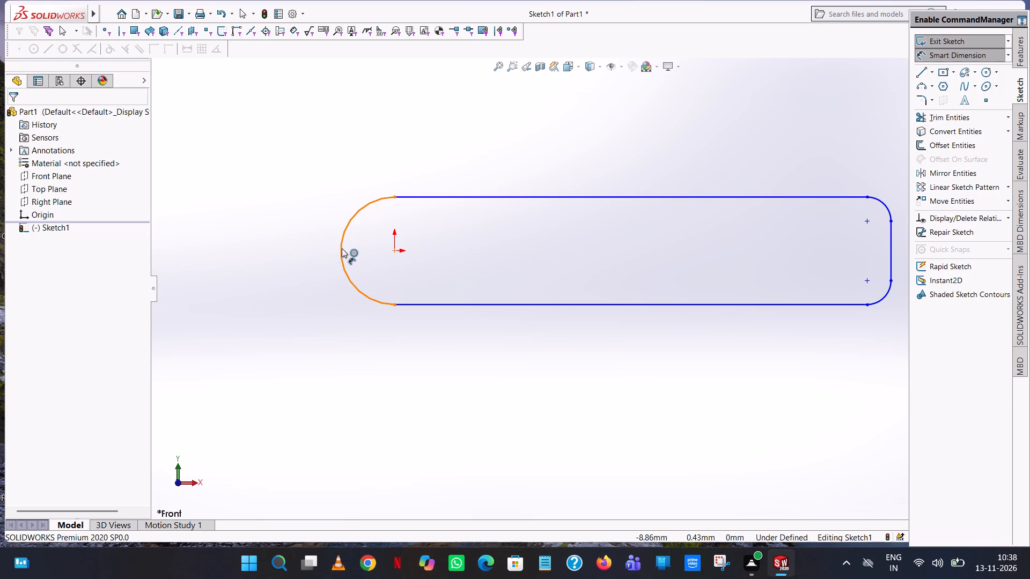
left_click(340, 250)
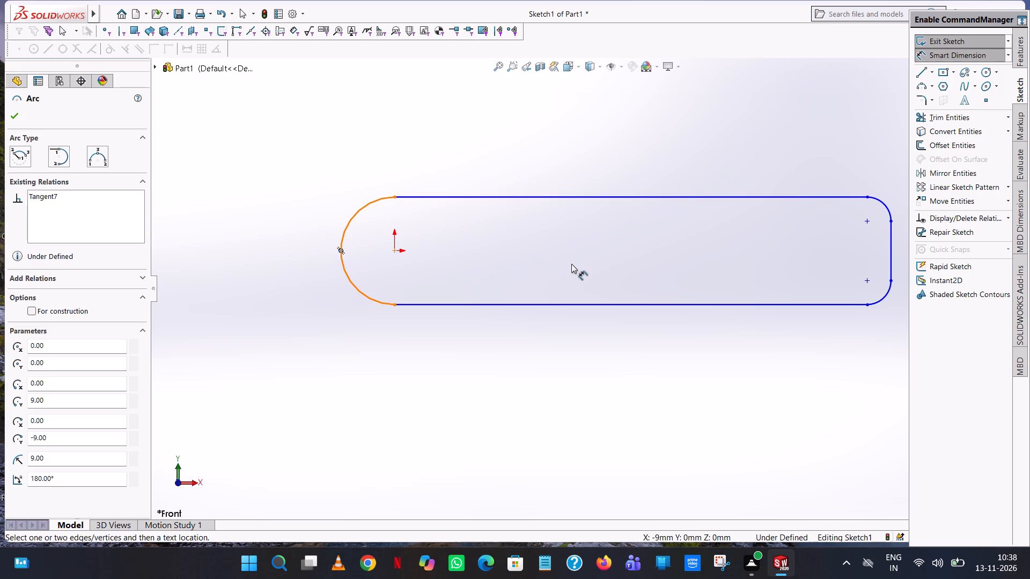
scroll(576, 267, "up", 5)
scroll(713, 276, "down", 7)
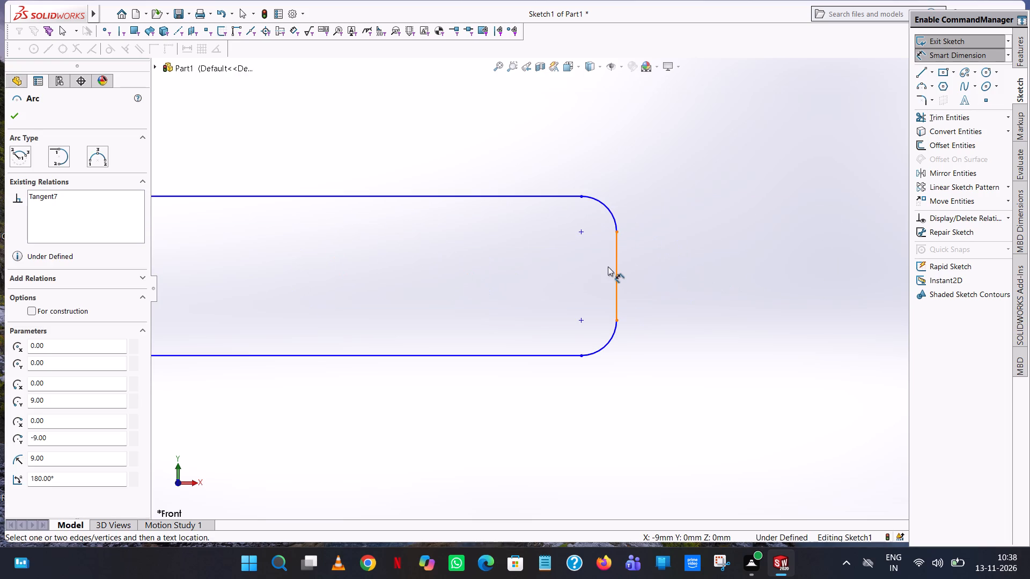
left_click(615, 279)
left_click(578, 133)
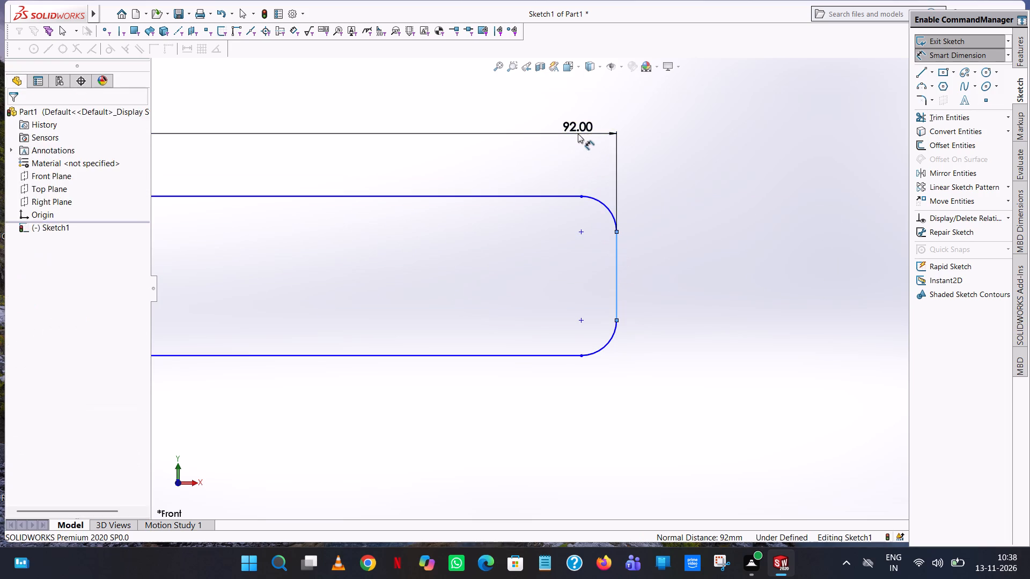
type("101")
key("Return")
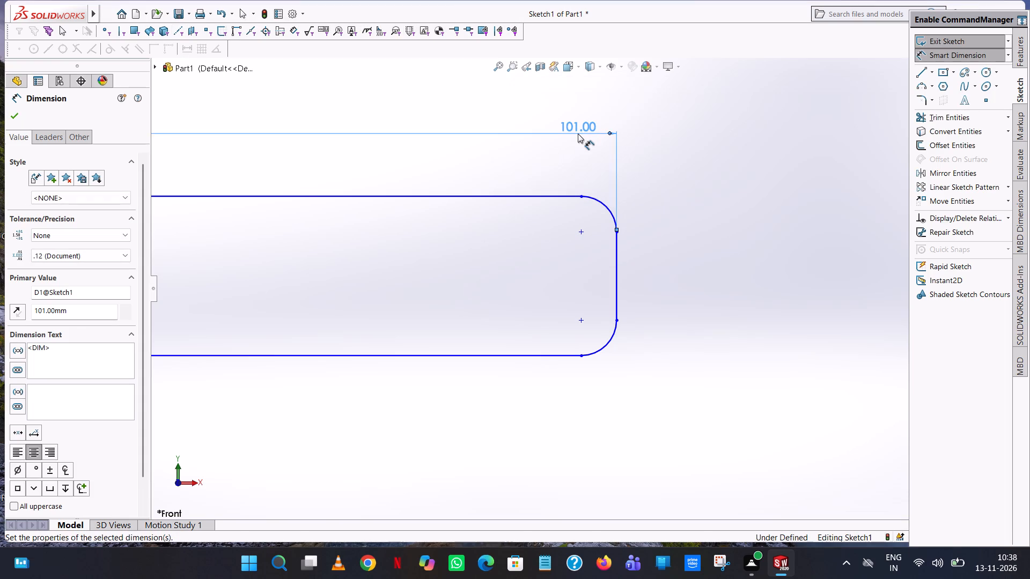
left_click(769, 164)
Move the 101 mm length dimension's text inward, closer to the middle above the profile.
scroll(543, 217, "up", 6)
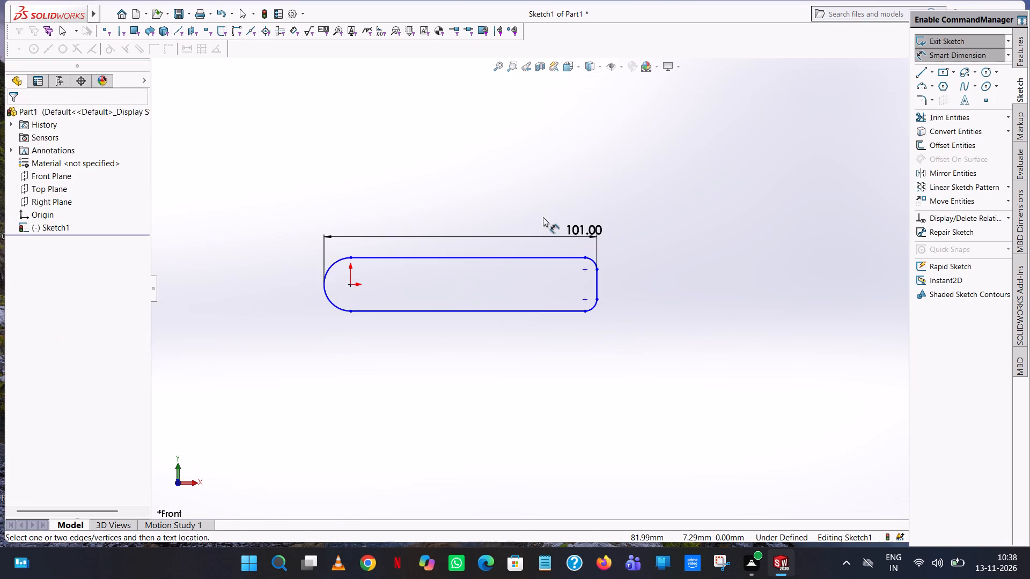
scroll(411, 274, "down", 1)
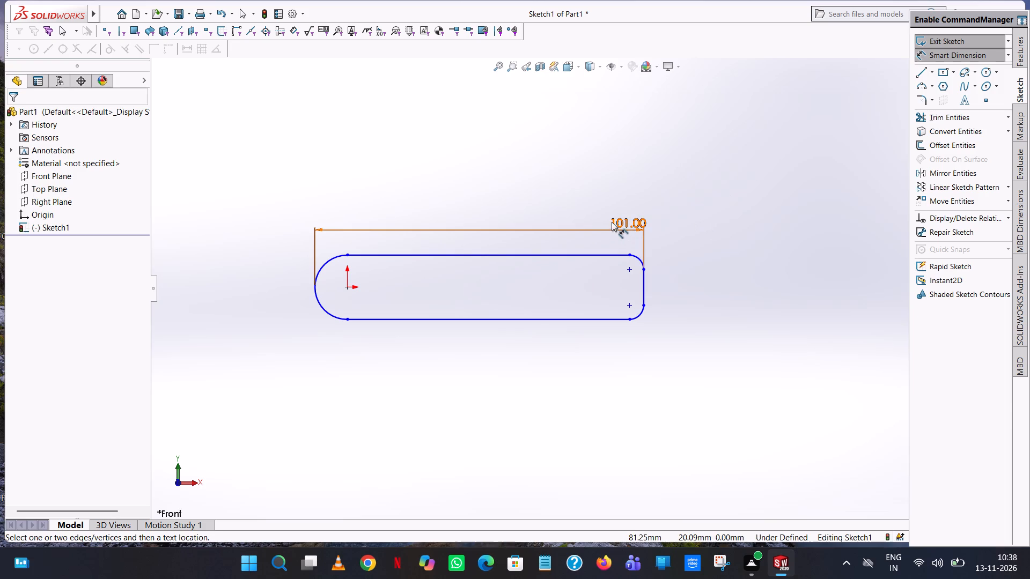
left_click_drag(612, 222, 531, 212)
left_click_drag(524, 208, 519, 206)
left_click(386, 181)
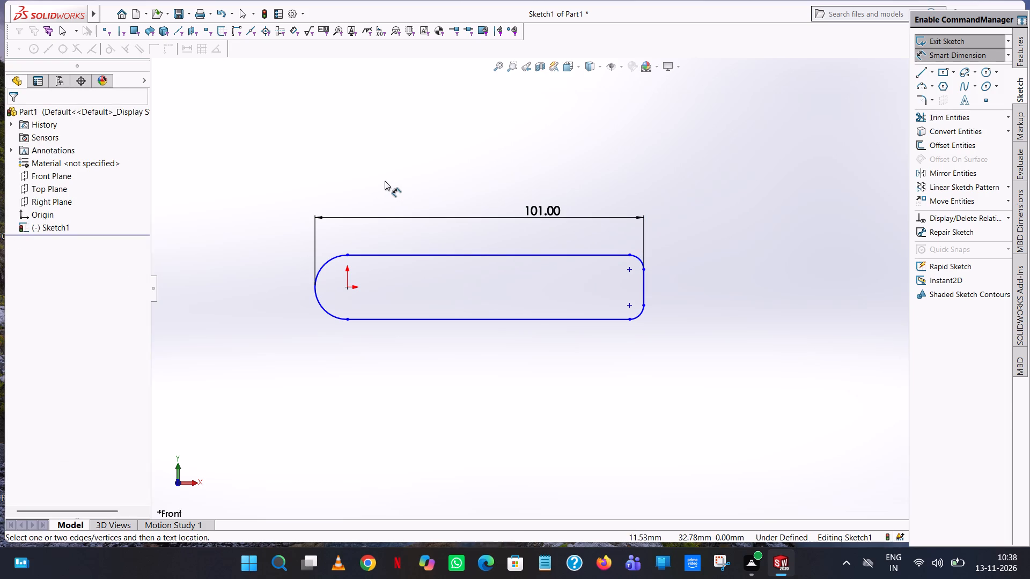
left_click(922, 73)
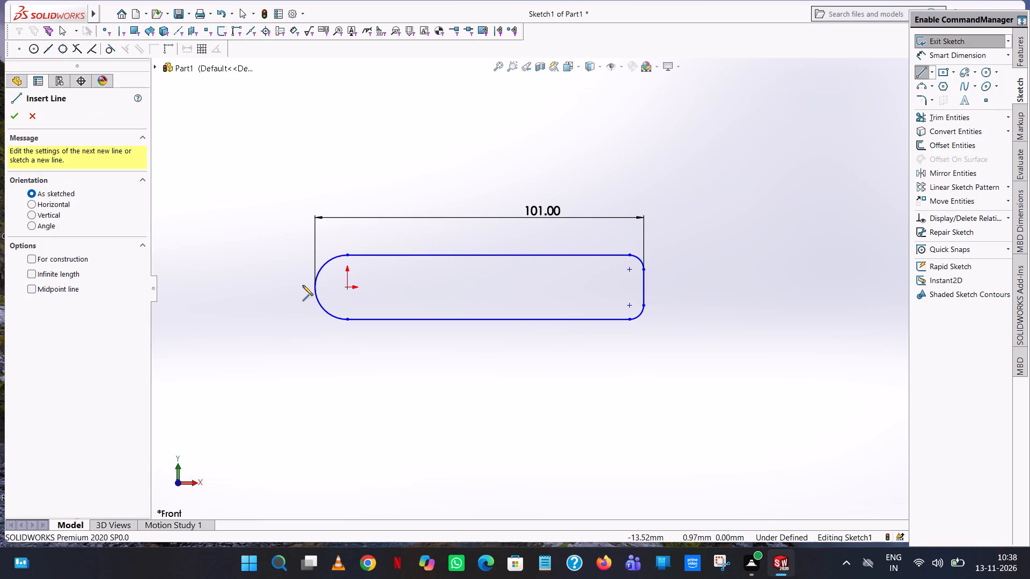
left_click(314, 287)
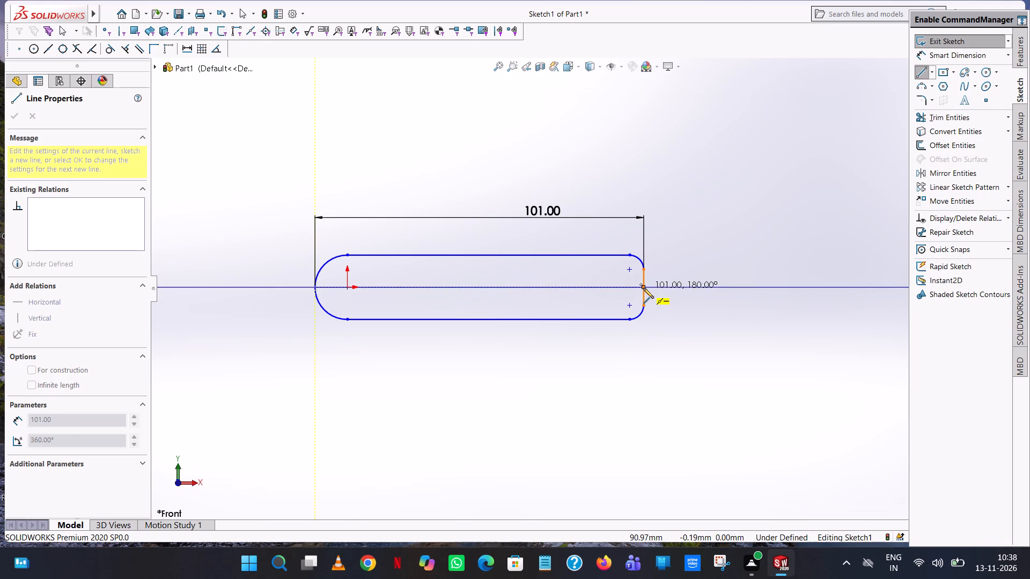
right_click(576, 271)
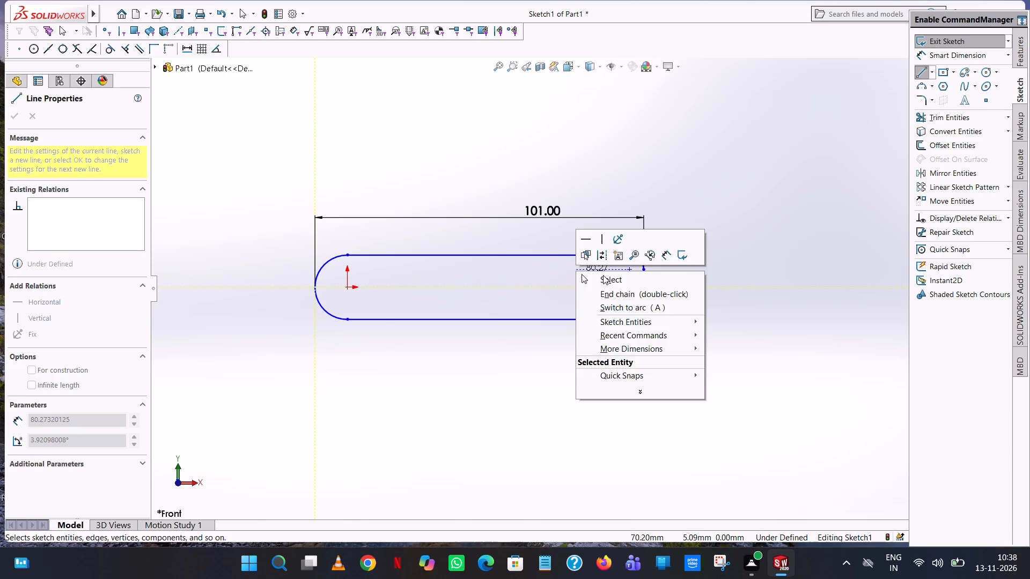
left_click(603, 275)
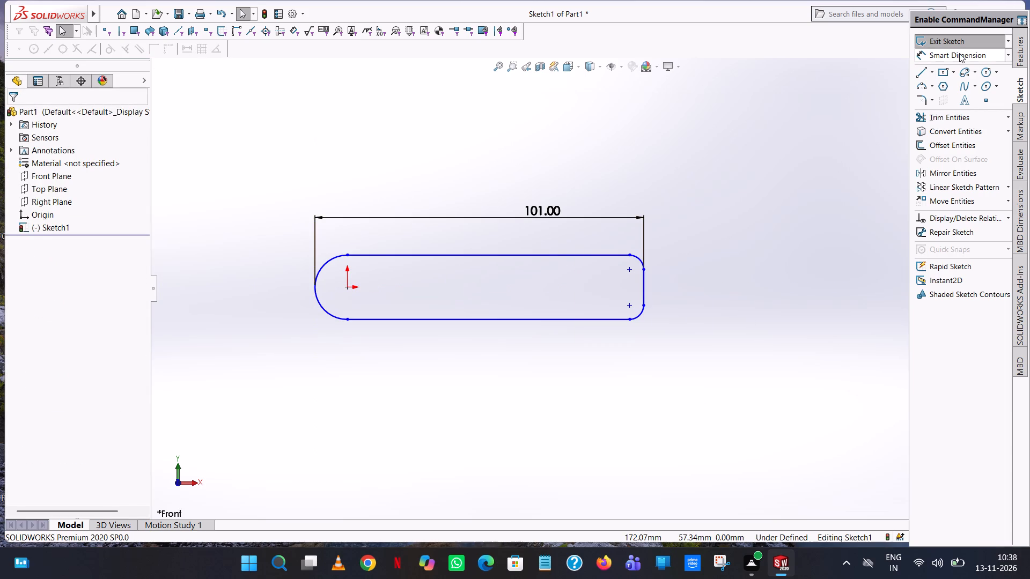
Dimension the large end arc's radius as 9 mm.
left_click(959, 53)
left_click(318, 298)
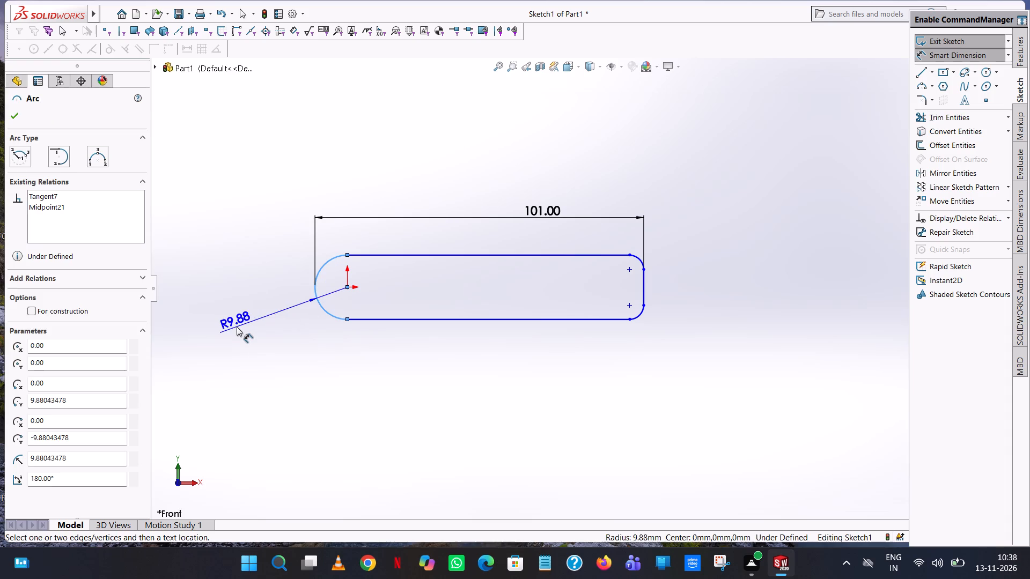
left_click(237, 326)
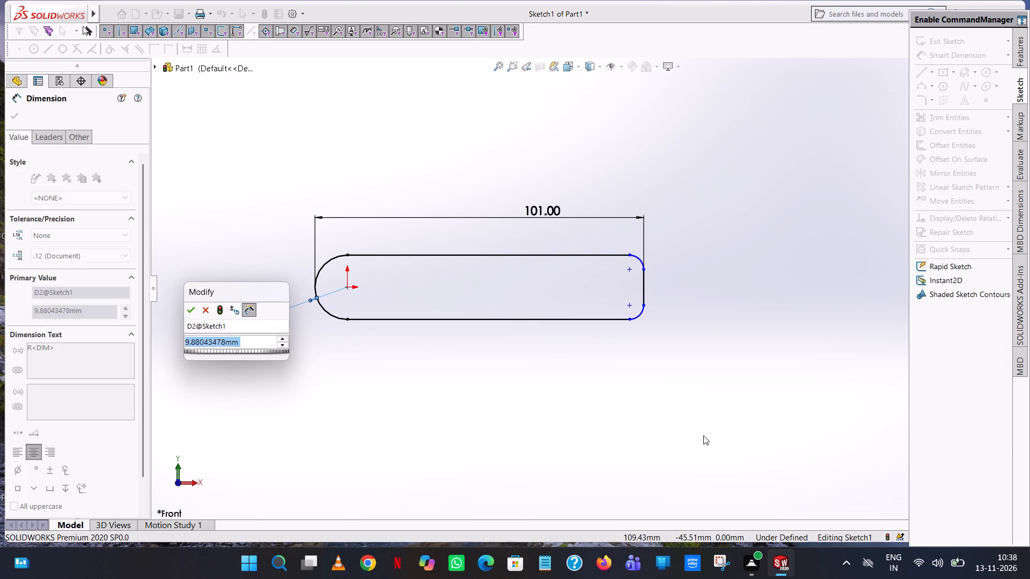
key("9")
key("Return")
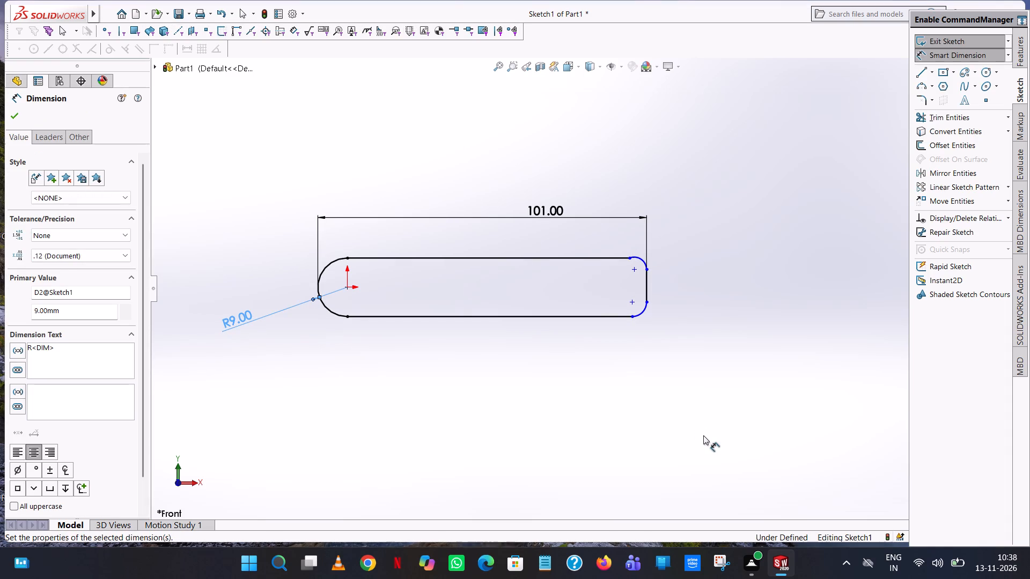
left_click(671, 202)
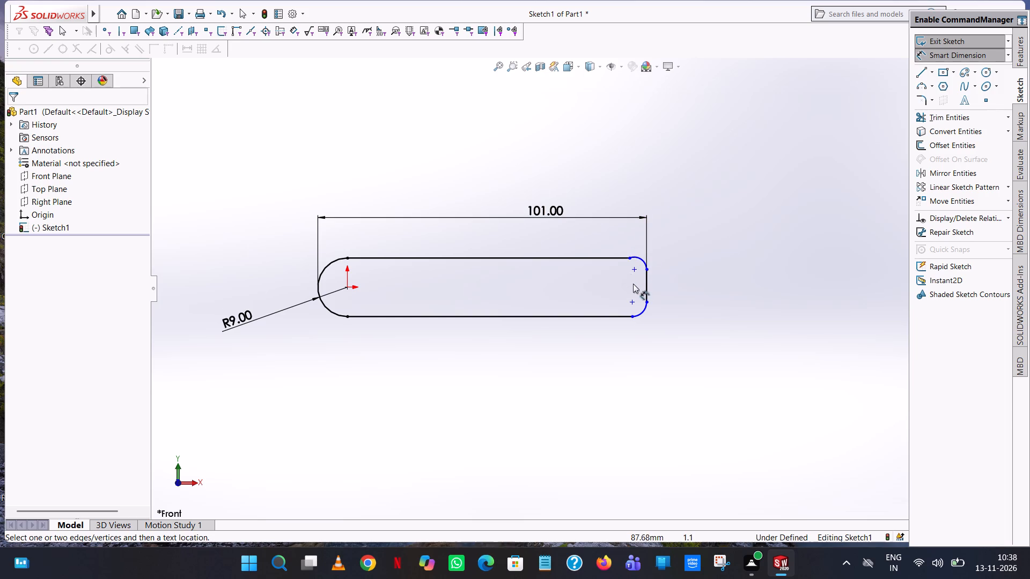
Dimension the vertical distance from the origin to the upper small corner arc's centre as 5 mm.
scroll(634, 284, "down", 7)
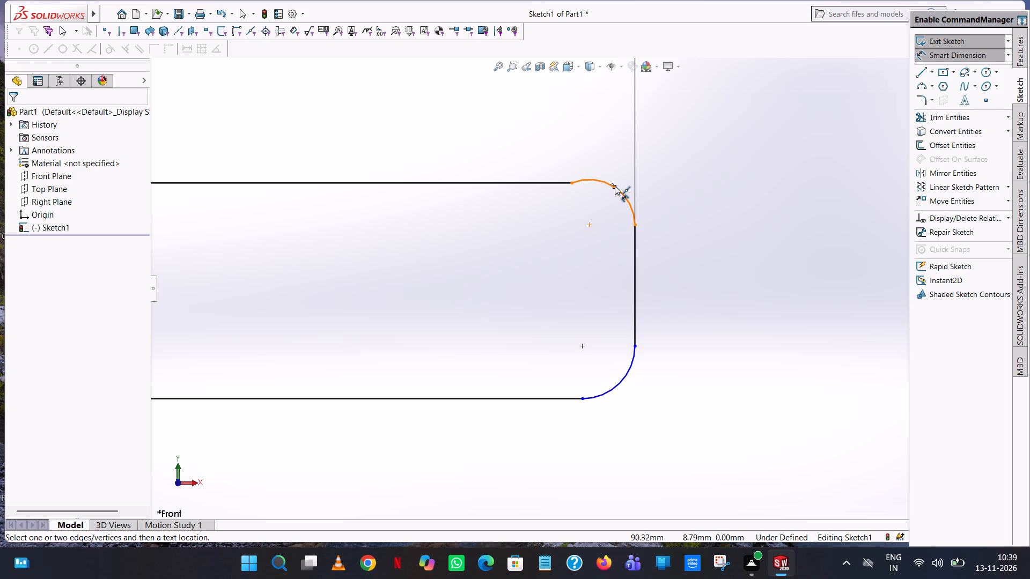
scroll(543, 290, "up", 6)
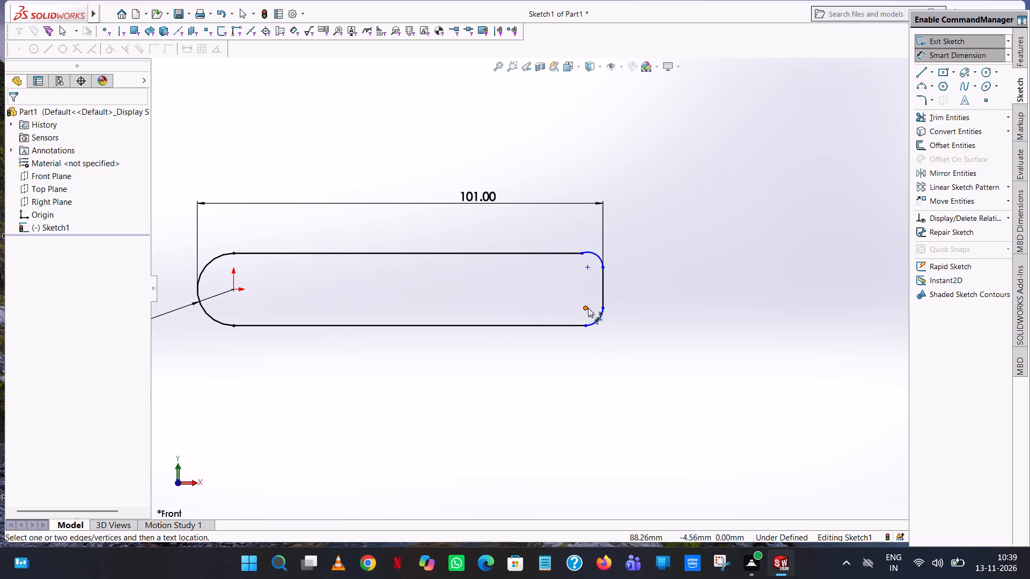
left_click(233, 287)
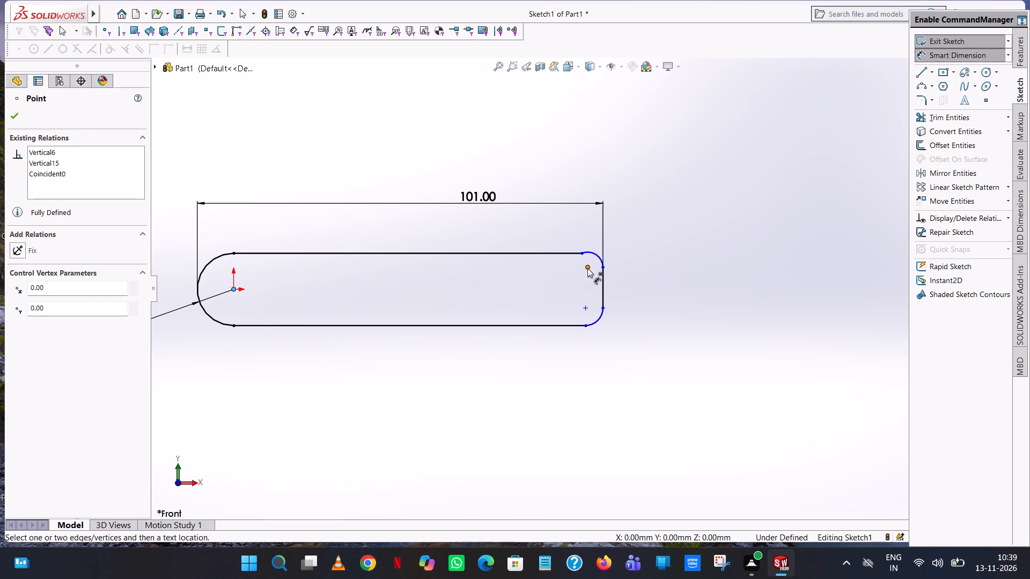
left_click(587, 268)
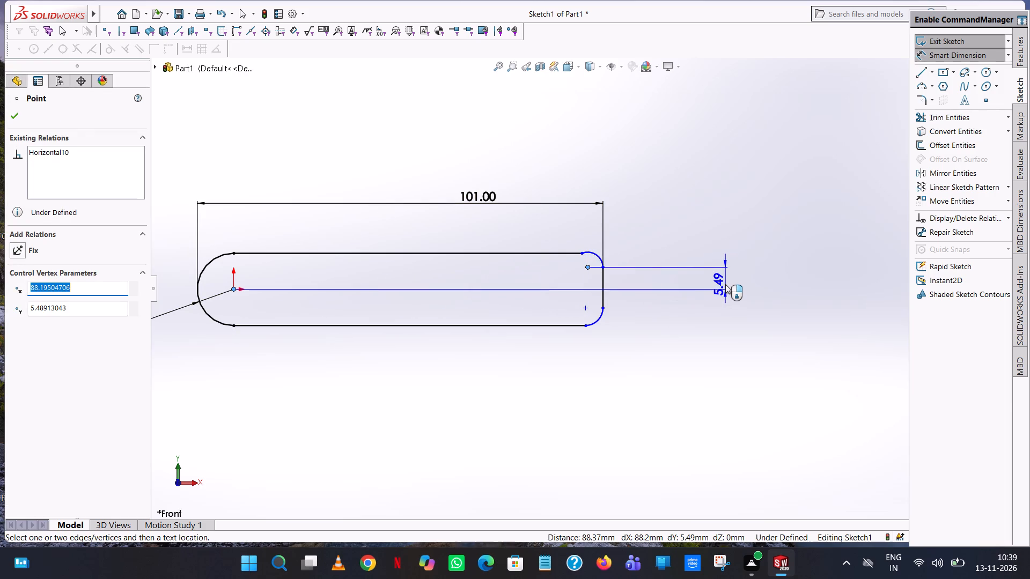
left_click(725, 284)
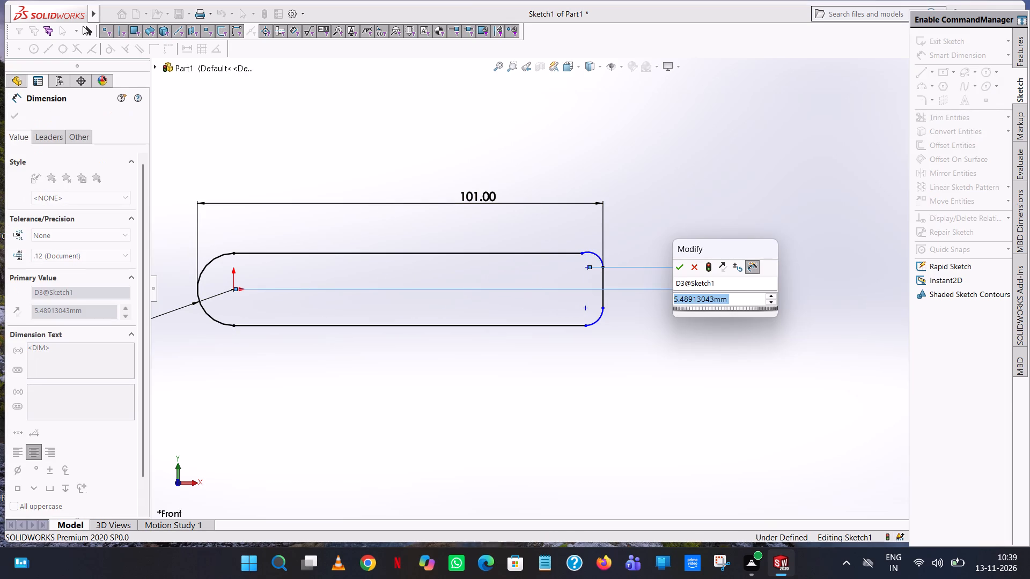
key("5")
key("Return")
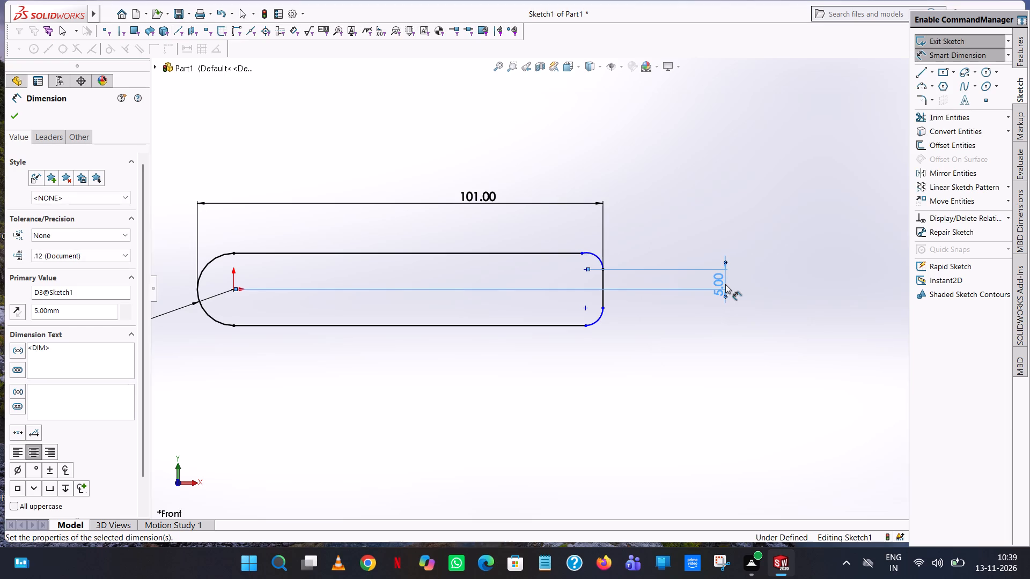
left_click(710, 225)
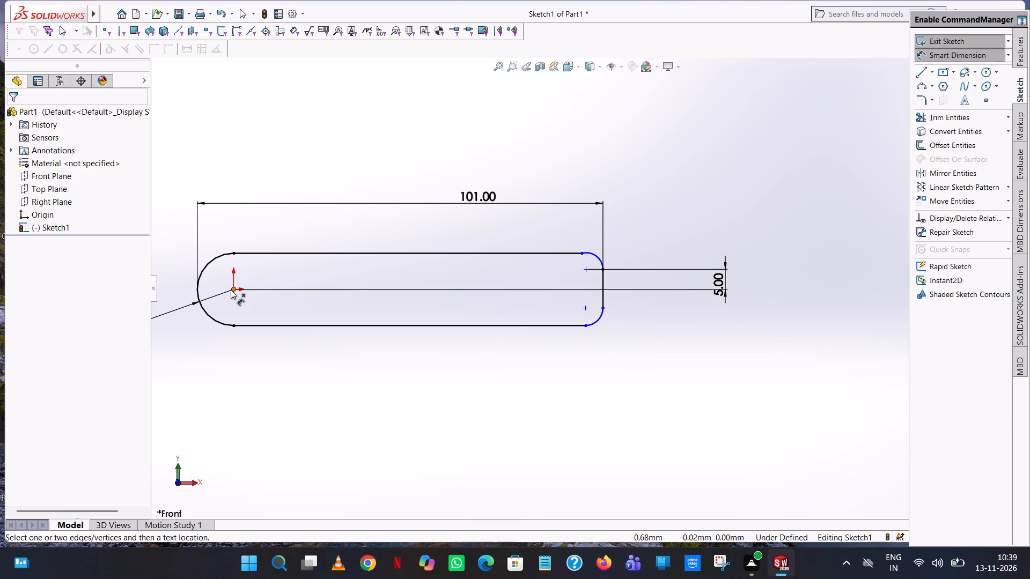
Dimension the vertical distance from the origin to the lower small corner arc's centre as 5 mm.
left_click(231, 289)
left_click(586, 306)
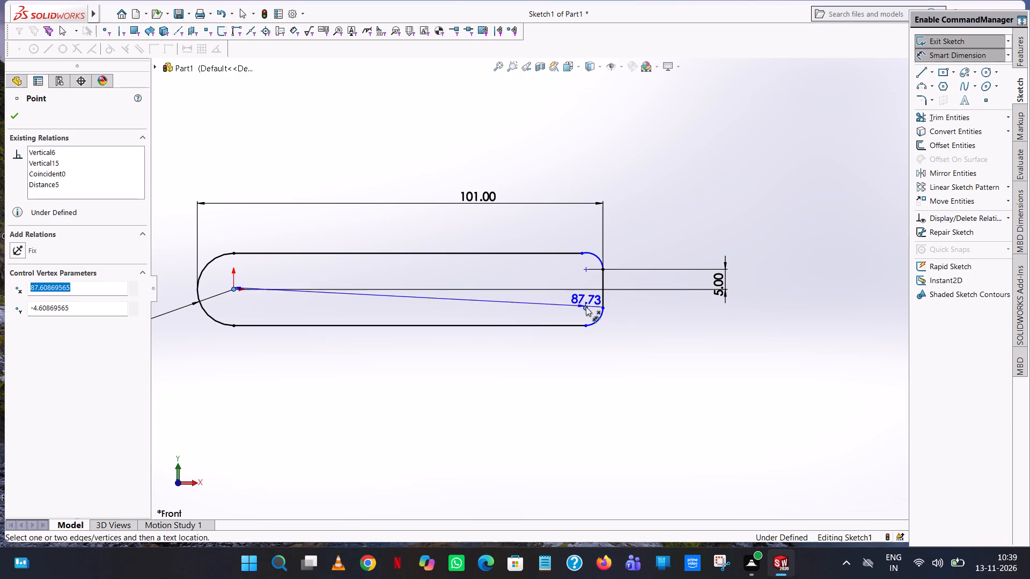
left_click(682, 299)
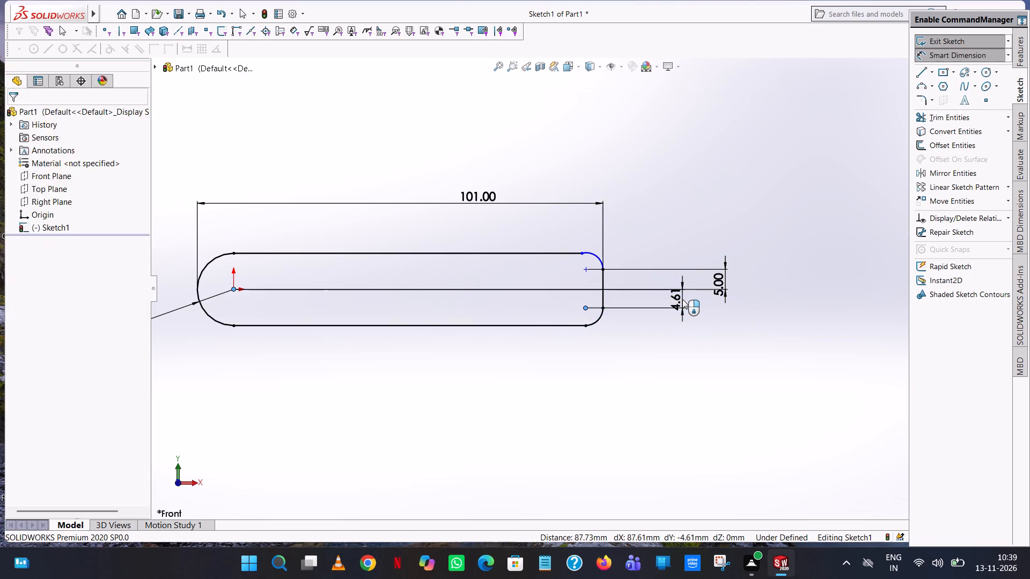
key("5")
key("Return")
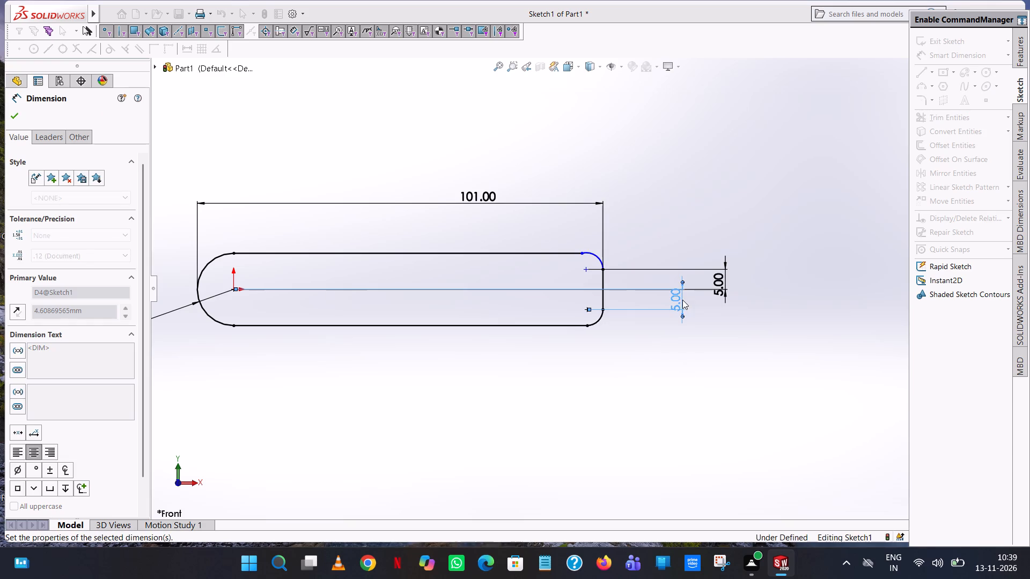
left_click(700, 212)
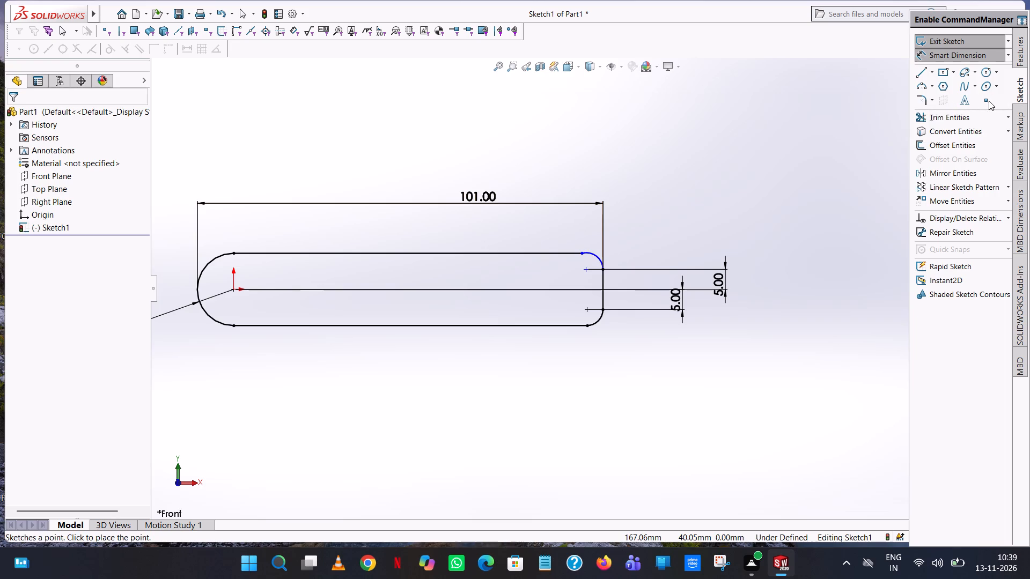
Add a radius dimension to the upper small corner arc, accepting its existing value.
left_click(592, 253)
left_click(647, 199)
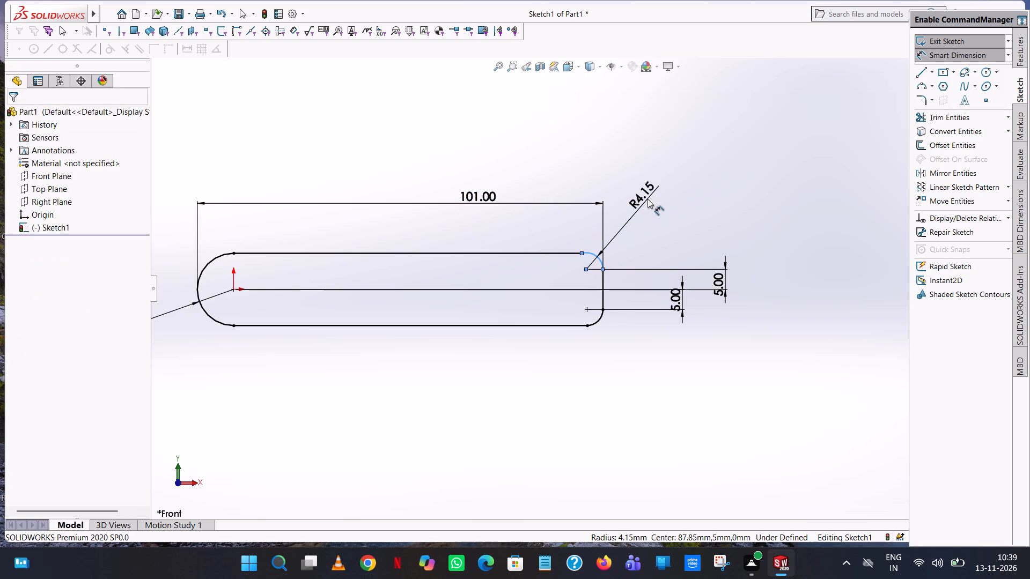
left_click(602, 184)
left_click(804, 194)
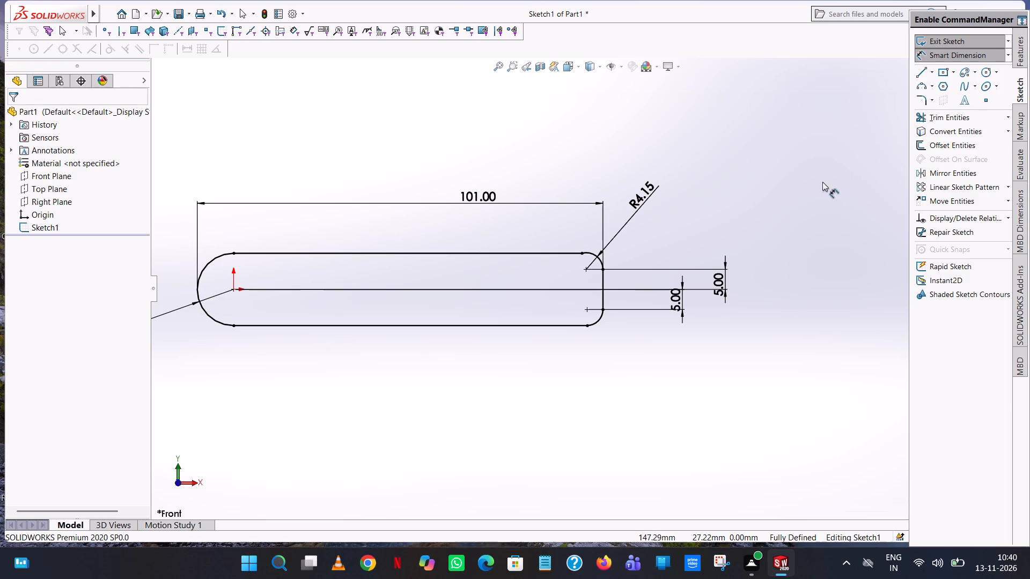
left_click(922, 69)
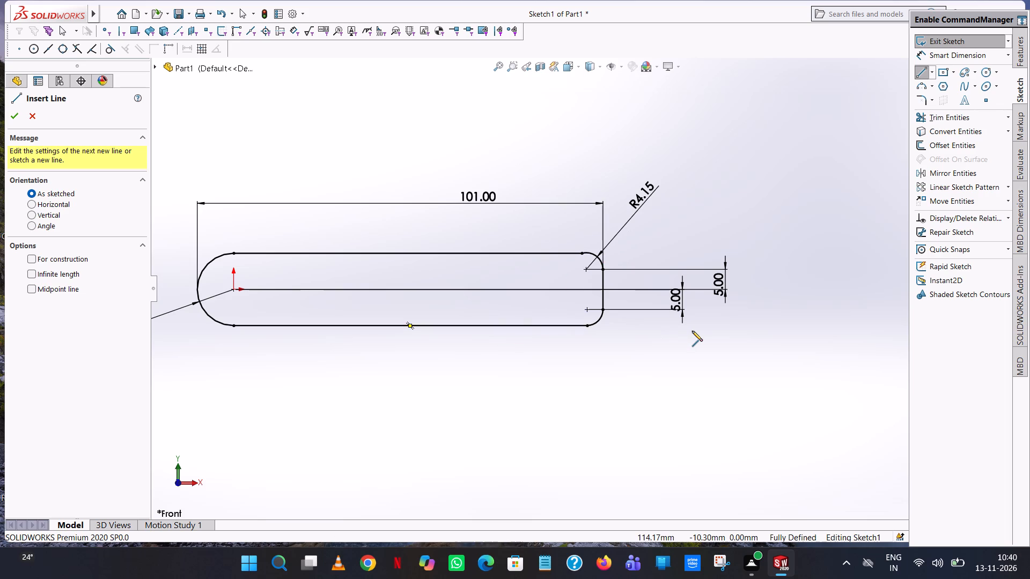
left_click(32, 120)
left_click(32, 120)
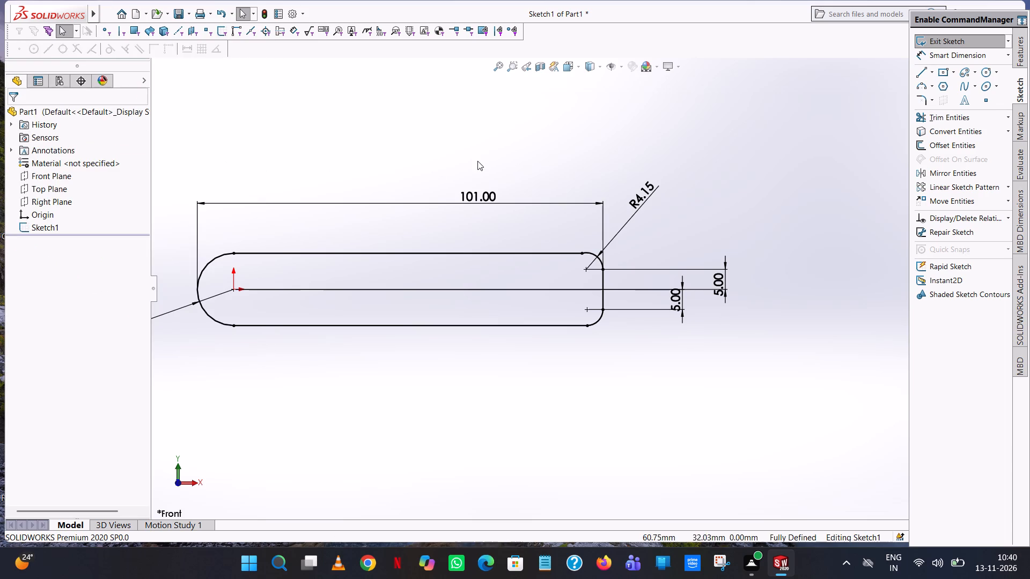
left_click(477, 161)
Set the vertical distance from the origin to the lower small corner arc's centre to 4 mm.
double_click(677, 301)
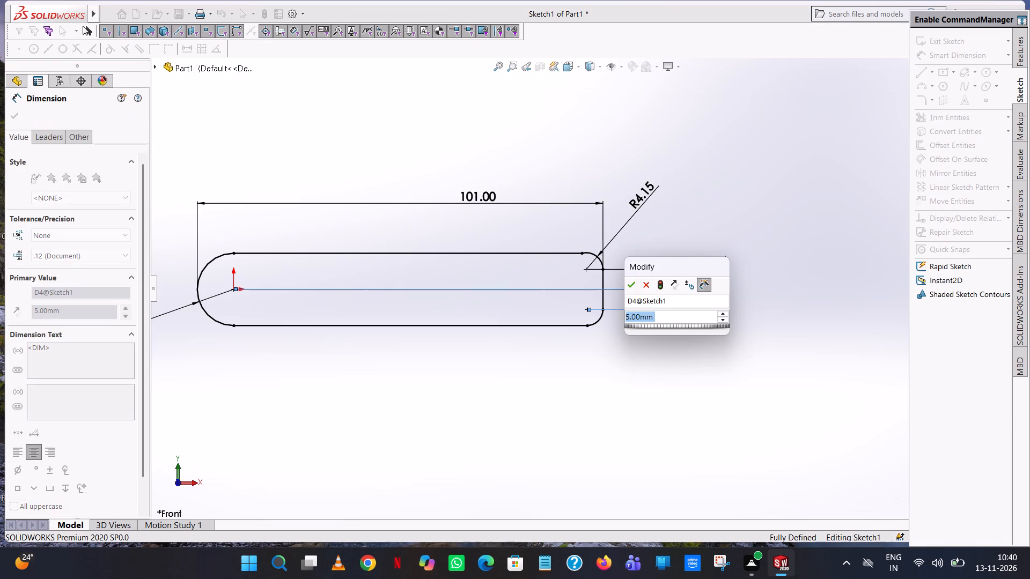
key("4")
key("Return")
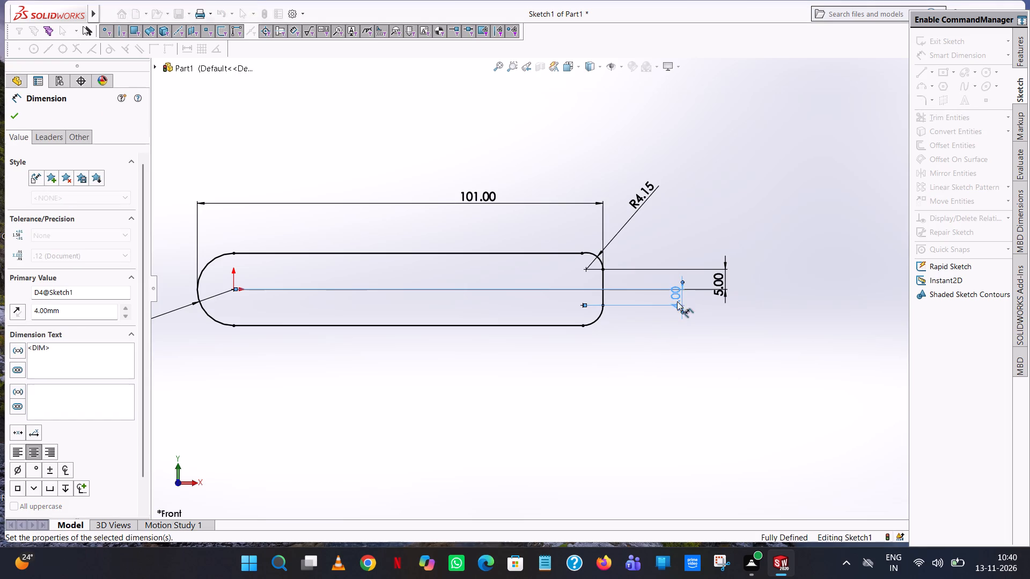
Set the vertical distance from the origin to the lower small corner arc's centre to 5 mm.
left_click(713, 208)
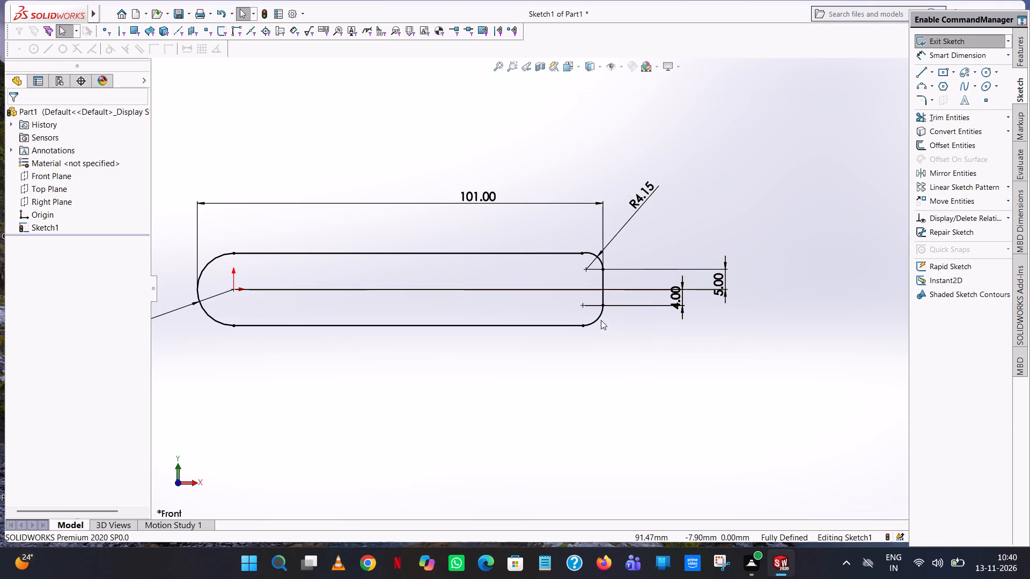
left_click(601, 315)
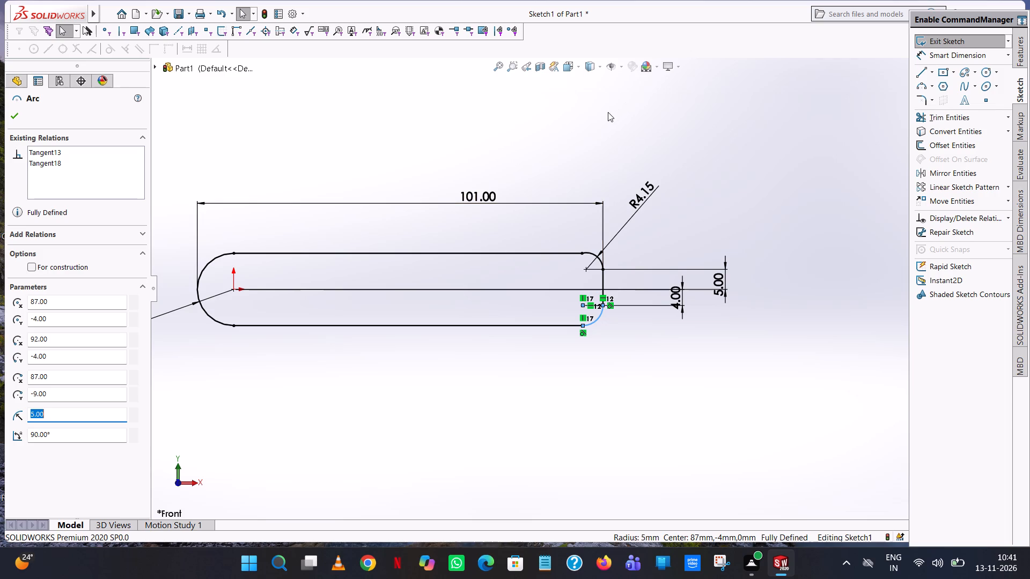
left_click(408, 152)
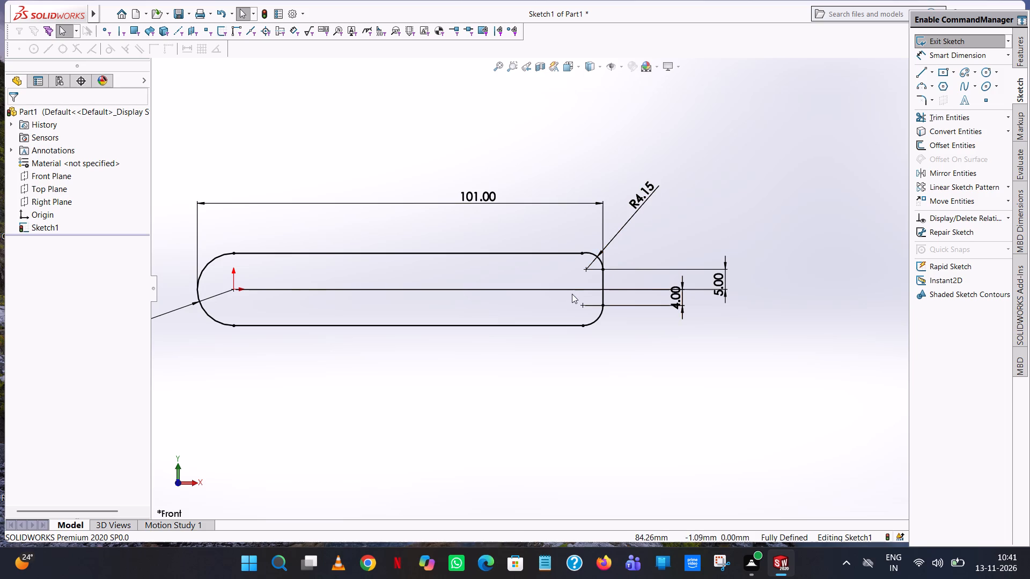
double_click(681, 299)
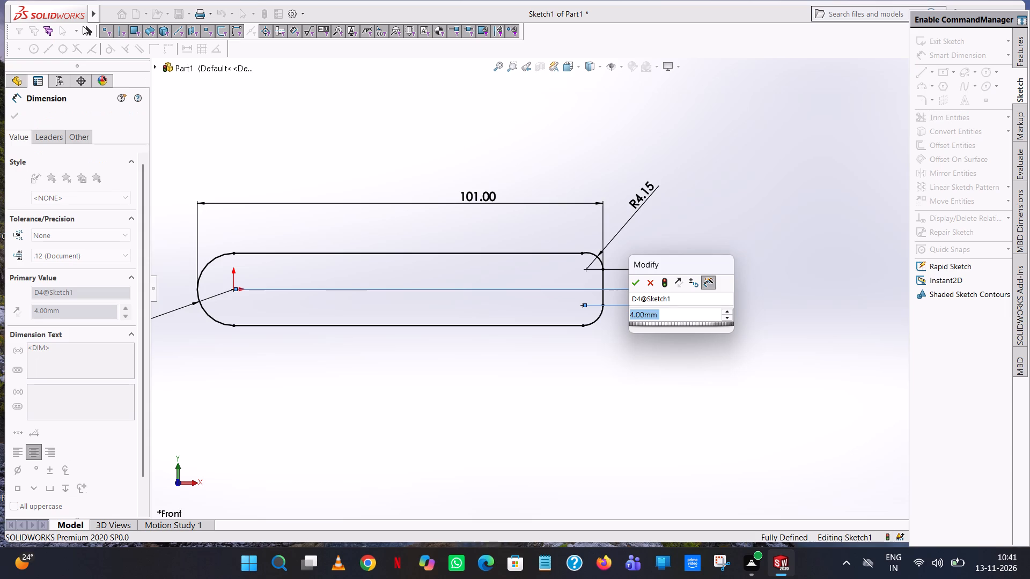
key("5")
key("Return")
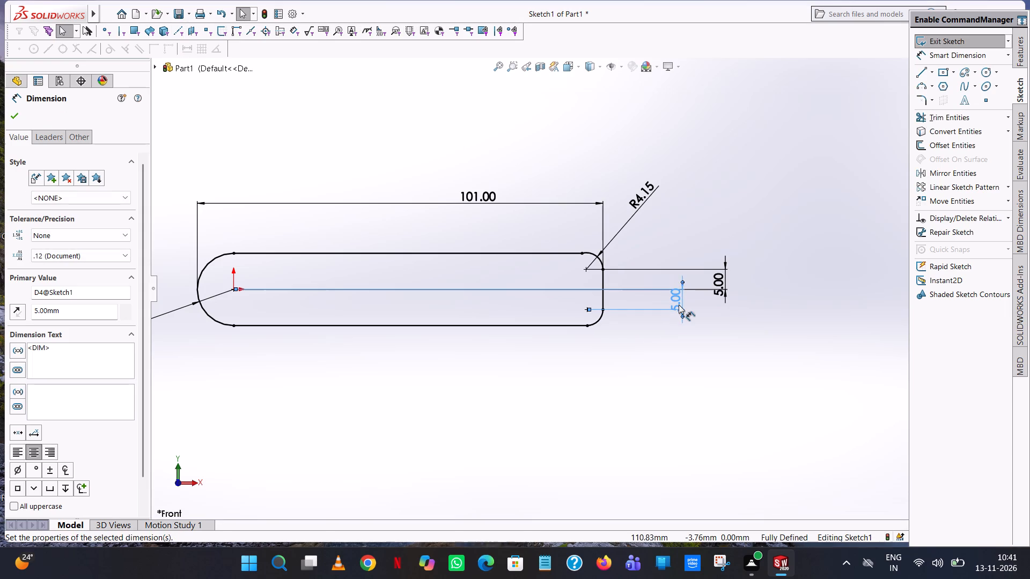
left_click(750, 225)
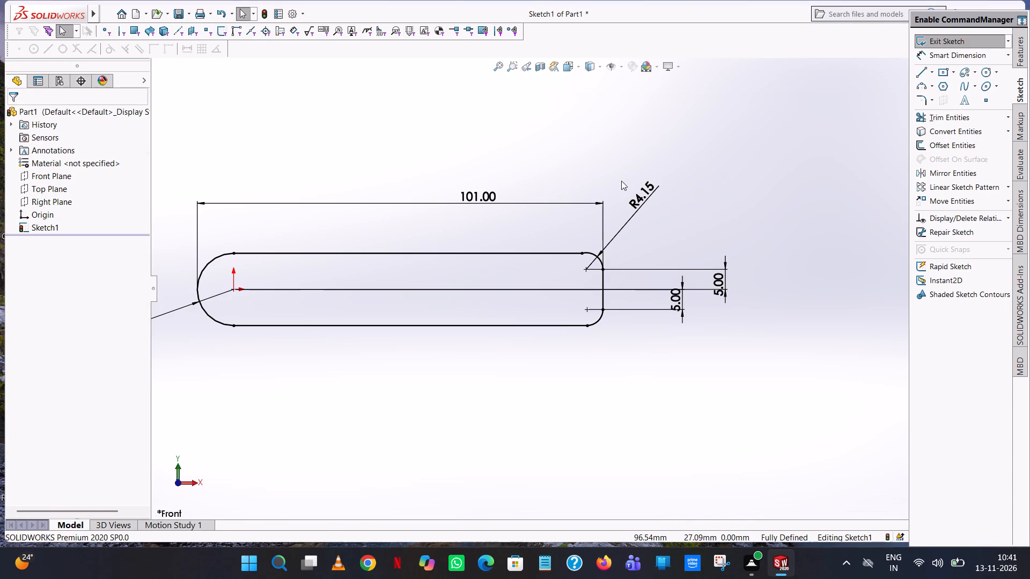
Set the upper small corner arc's radius to 4 mm.
double_click(641, 202)
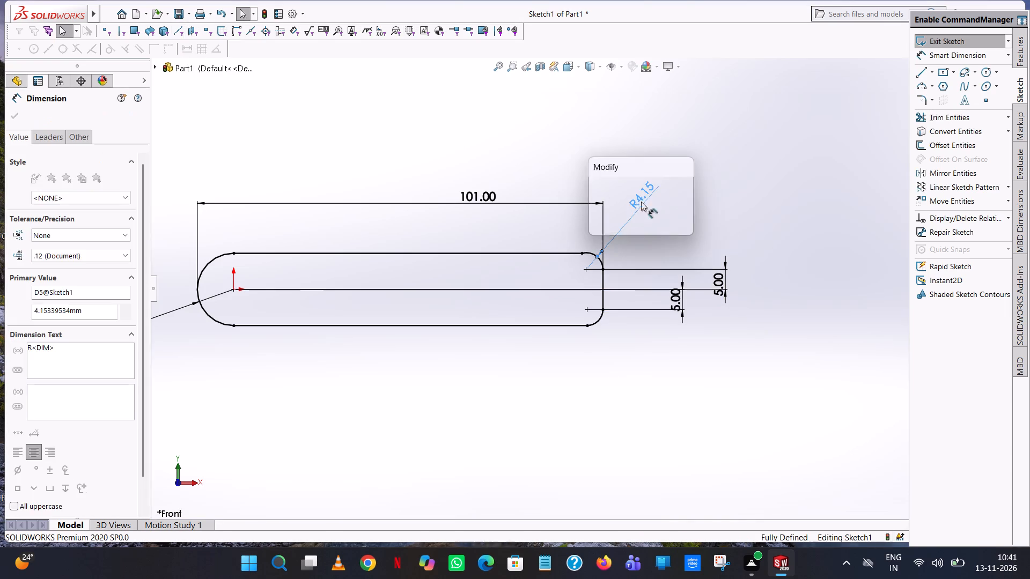
key("4")
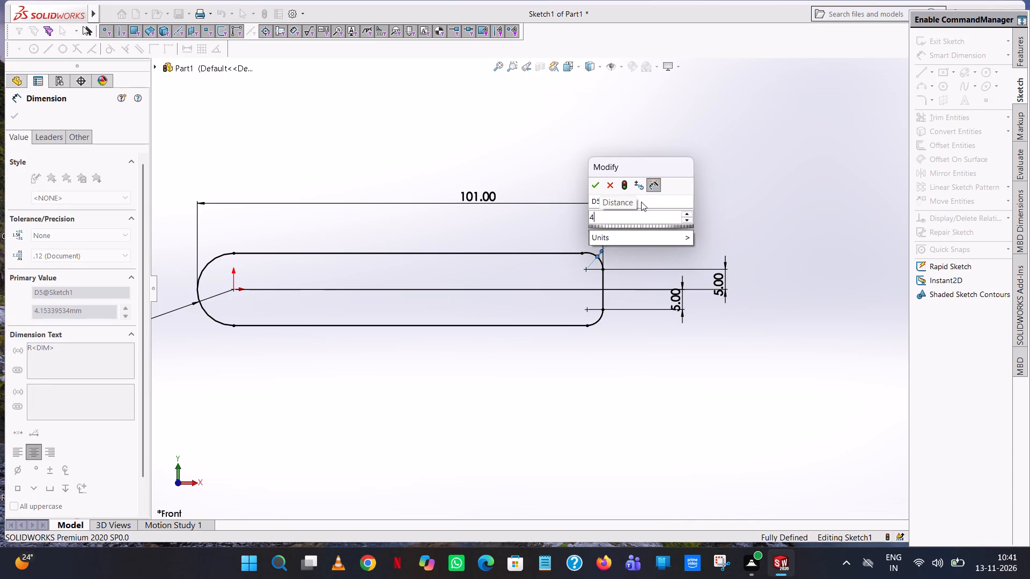
key("Return")
left_click_drag(700, 214, 686, 228)
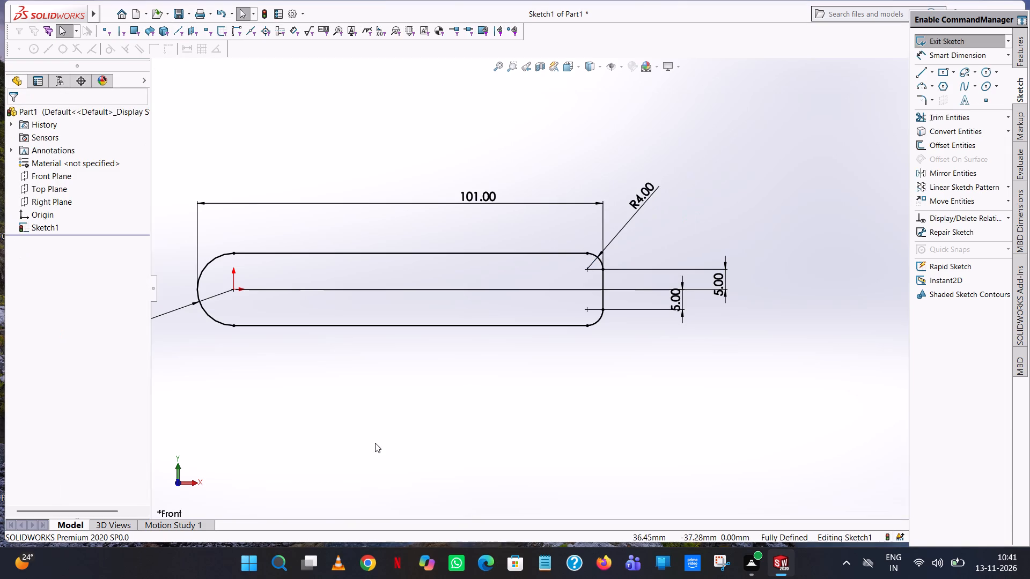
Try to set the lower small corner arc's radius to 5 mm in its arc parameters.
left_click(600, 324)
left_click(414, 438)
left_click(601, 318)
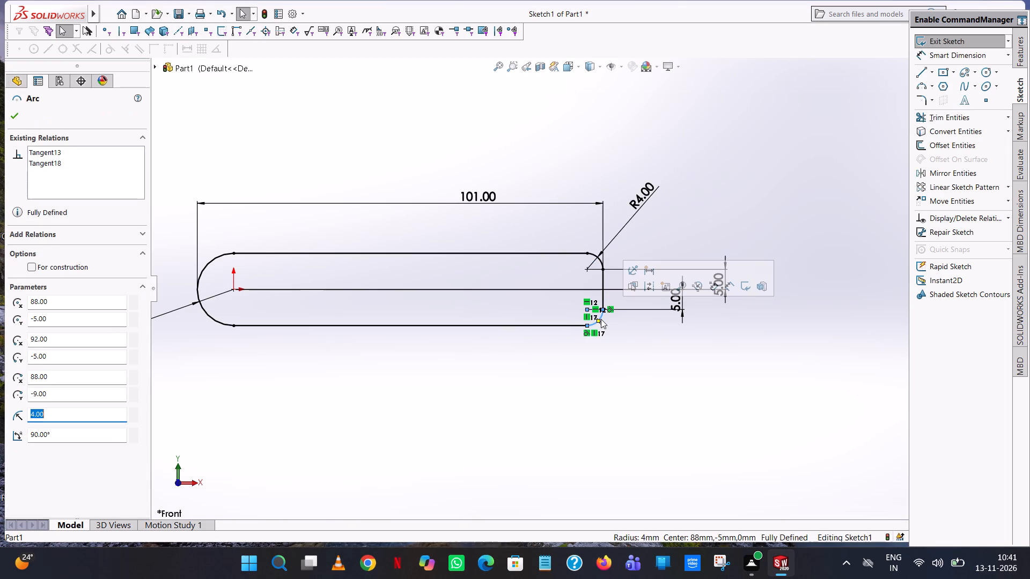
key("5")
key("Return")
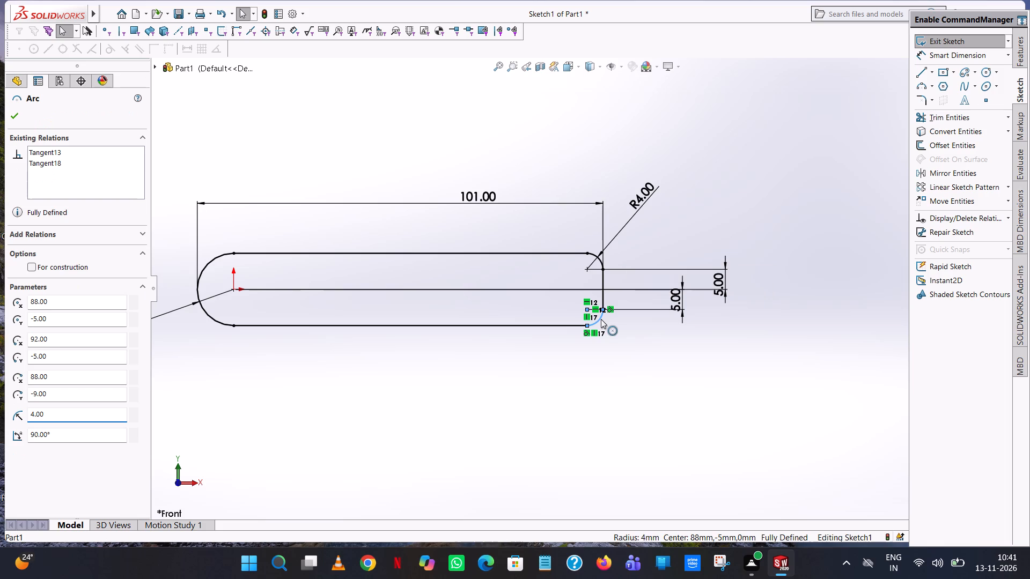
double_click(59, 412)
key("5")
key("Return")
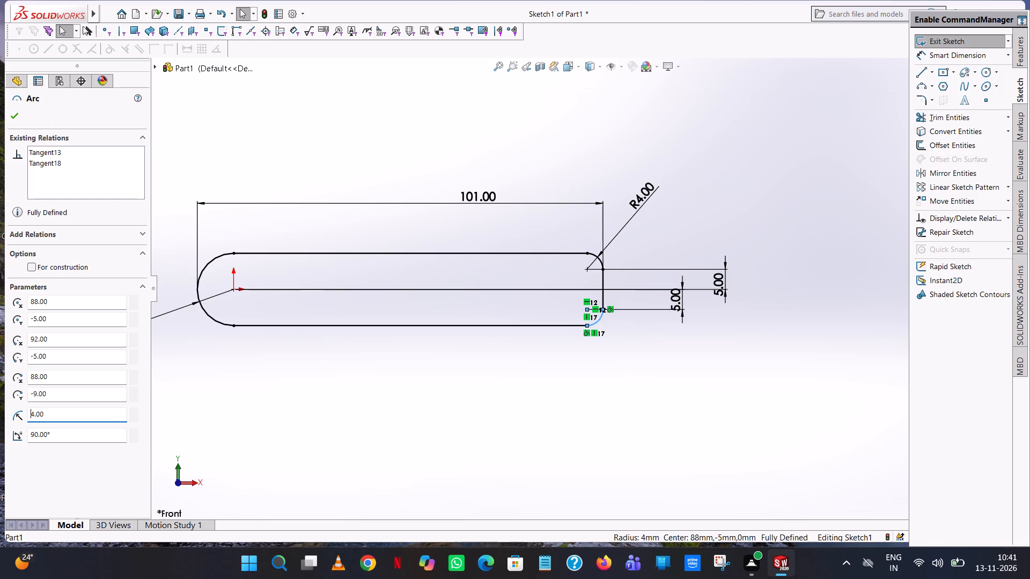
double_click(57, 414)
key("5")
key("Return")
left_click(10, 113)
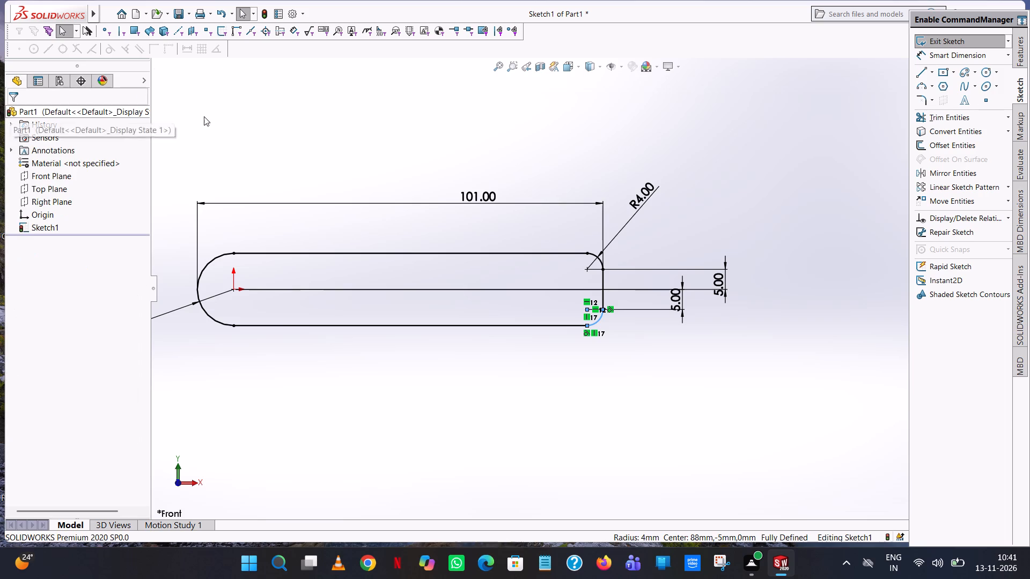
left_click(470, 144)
Set the vertical distance from the origin to the lower small corner arc's centre to 4 mm and check the arc's radius.
scroll(594, 305, "down", 2)
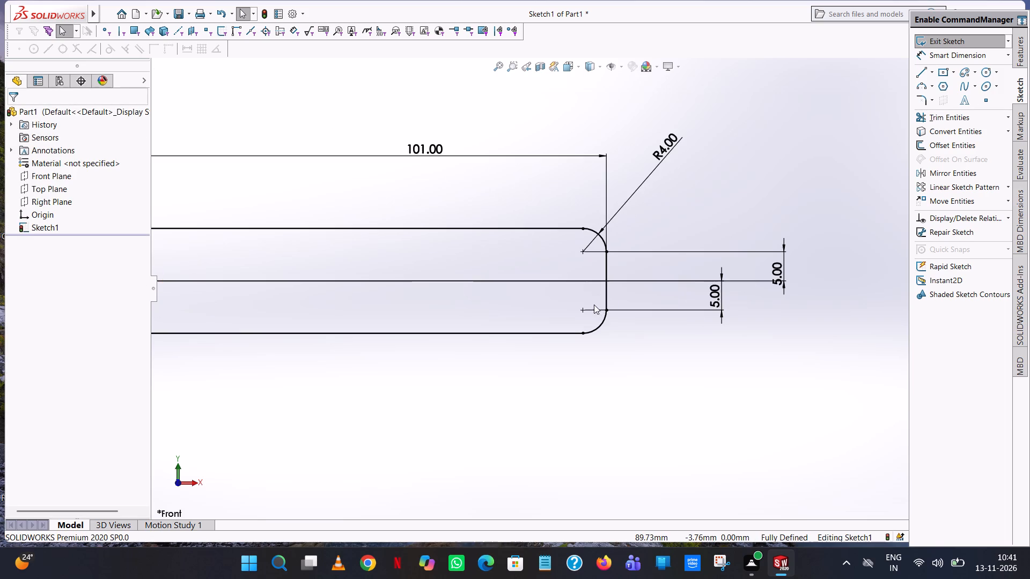
double_click(718, 292)
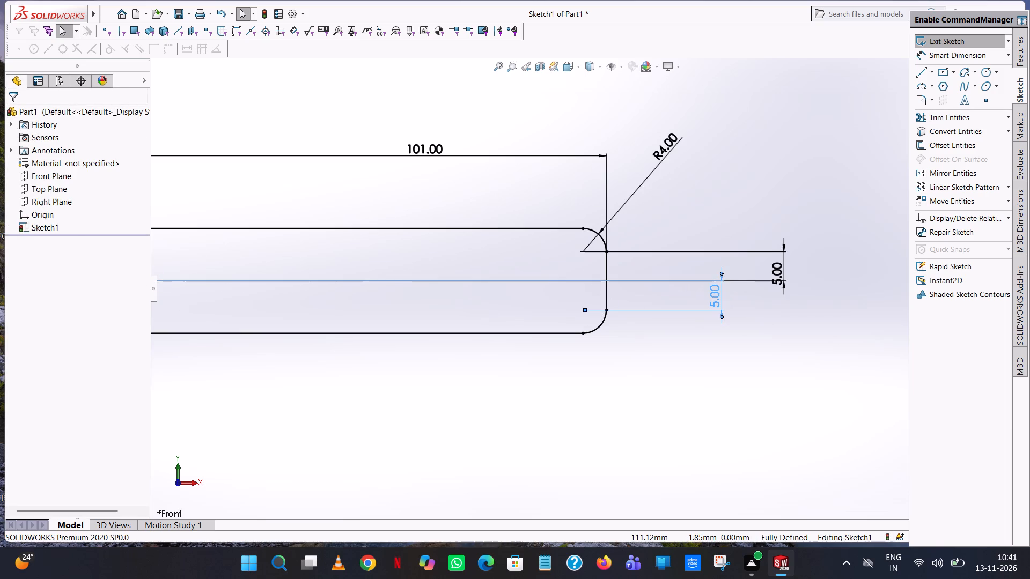
key("4")
key("Return")
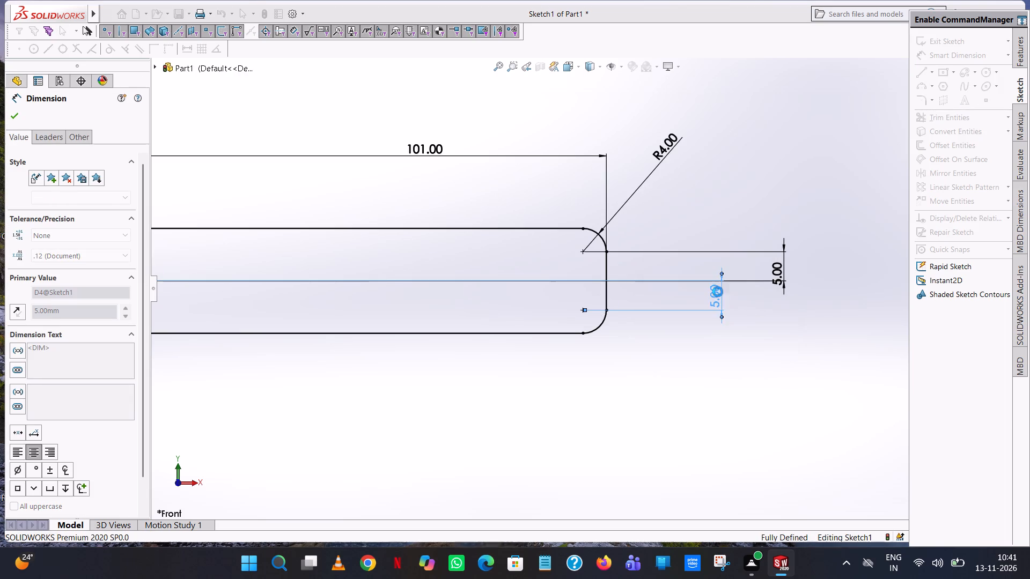
left_click(739, 187)
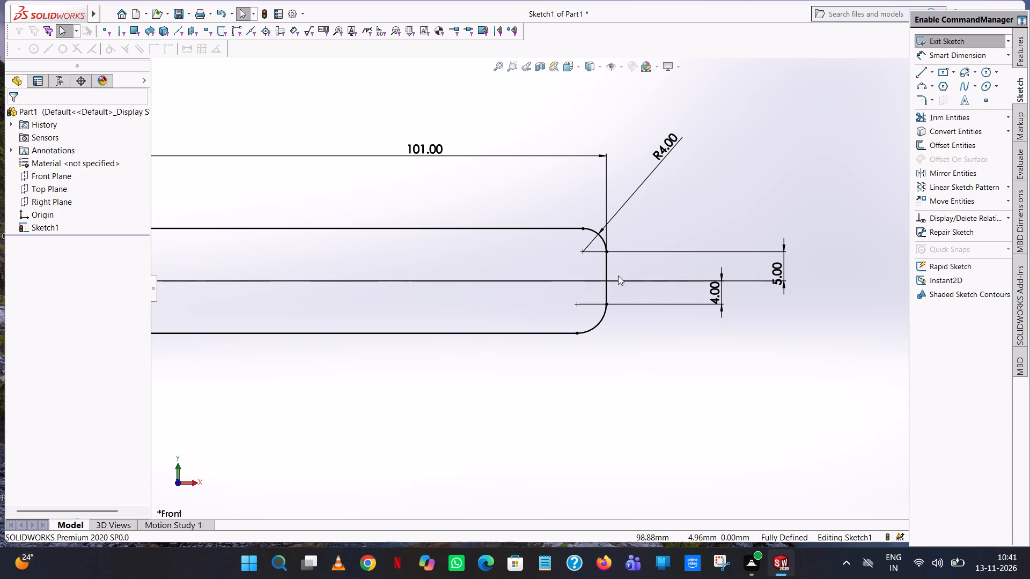
left_click(594, 326)
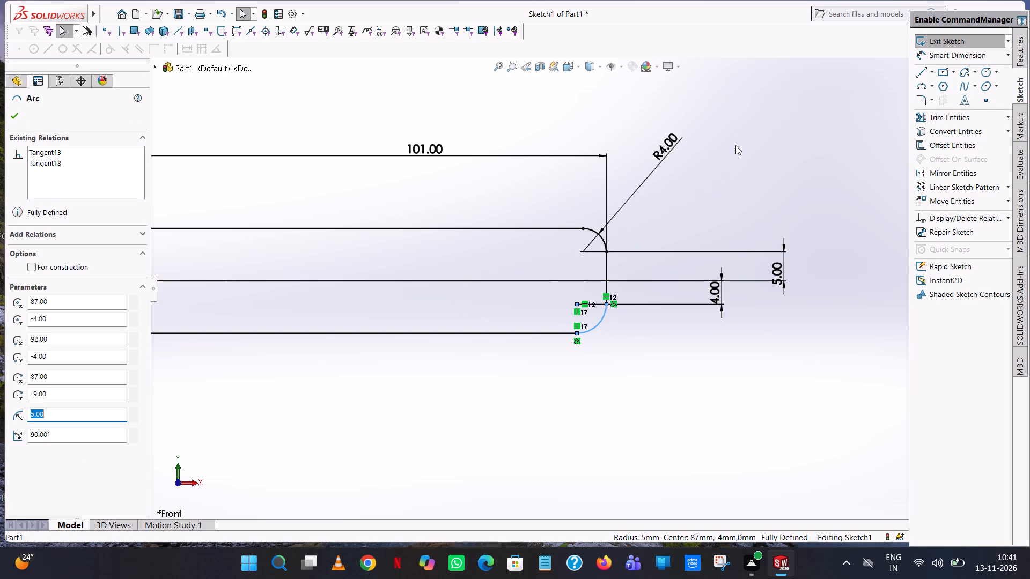
left_click(750, 170)
Move the floating CommandManager clear of the window controls and maximize the application window.
scroll(635, 318, "up", 4)
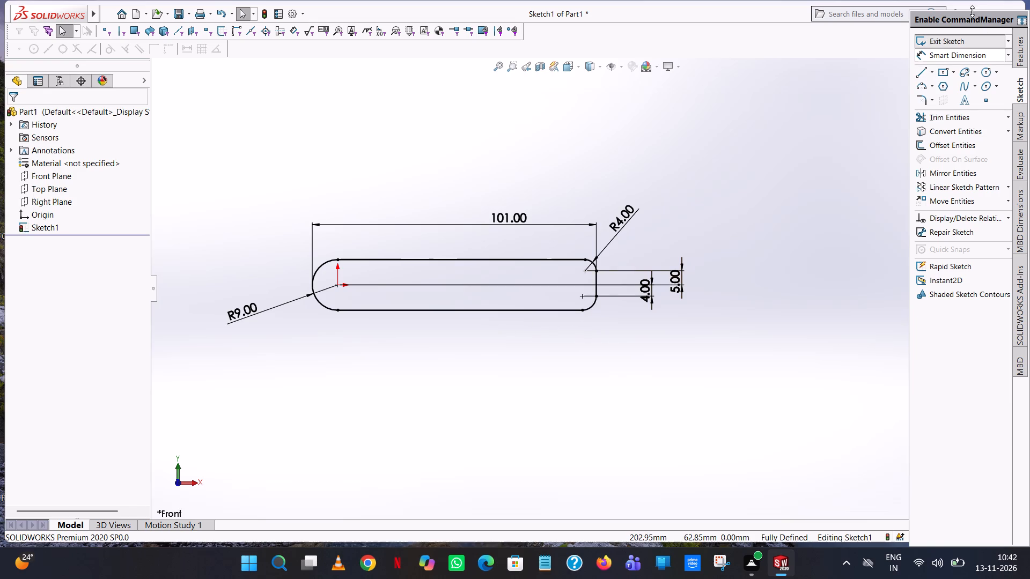
left_click_drag(964, 22, 965, 51)
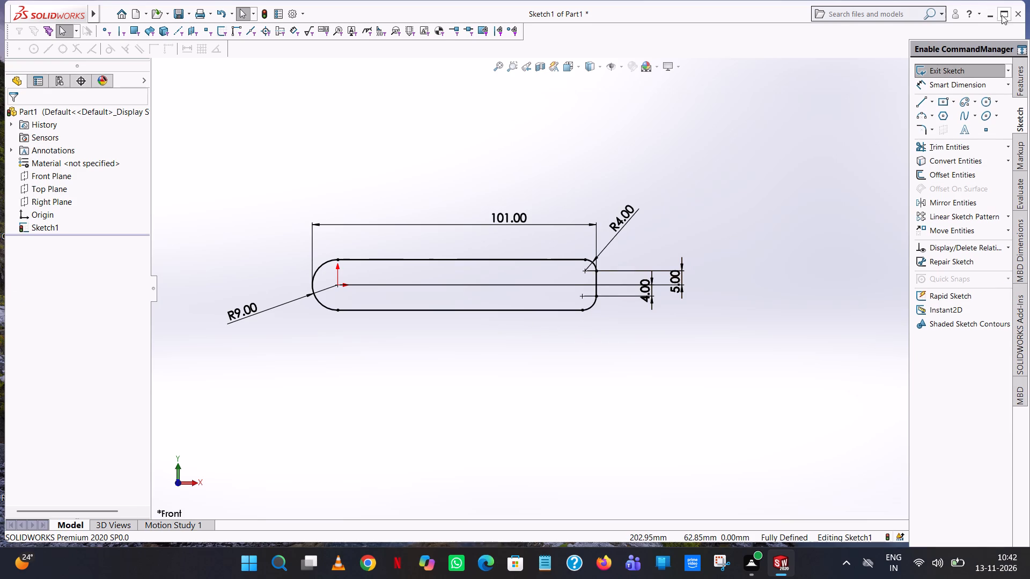
left_click(1002, 15)
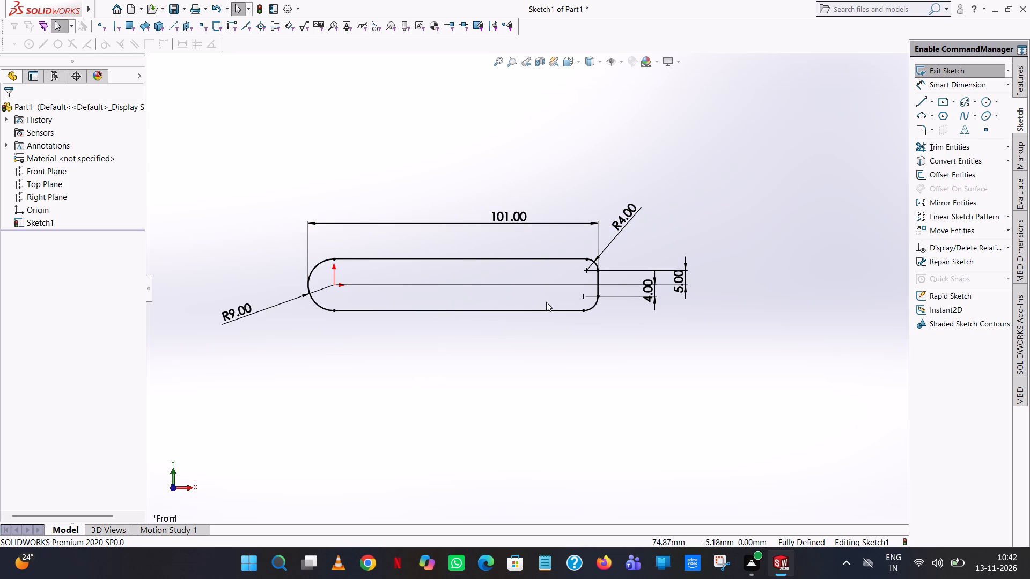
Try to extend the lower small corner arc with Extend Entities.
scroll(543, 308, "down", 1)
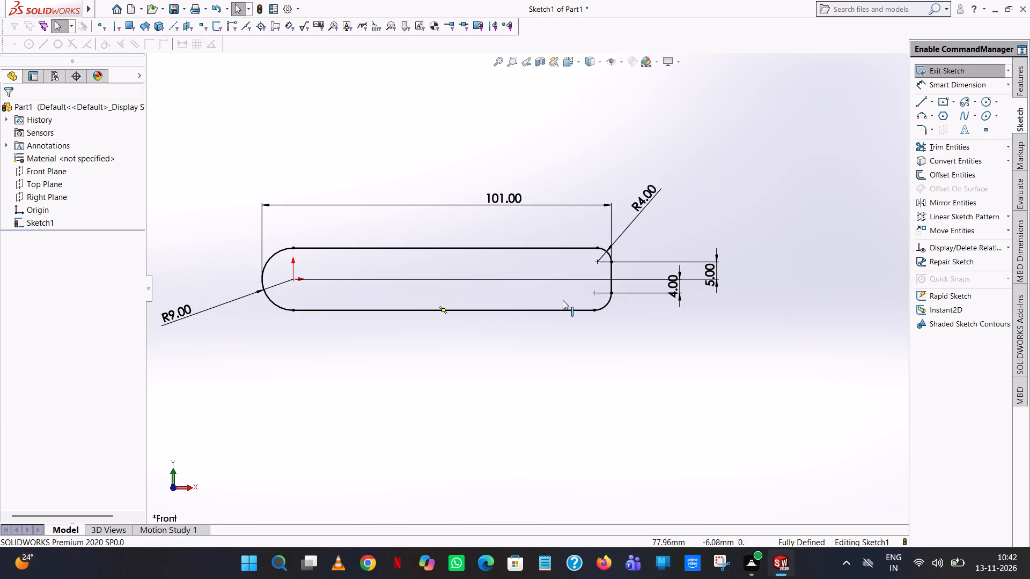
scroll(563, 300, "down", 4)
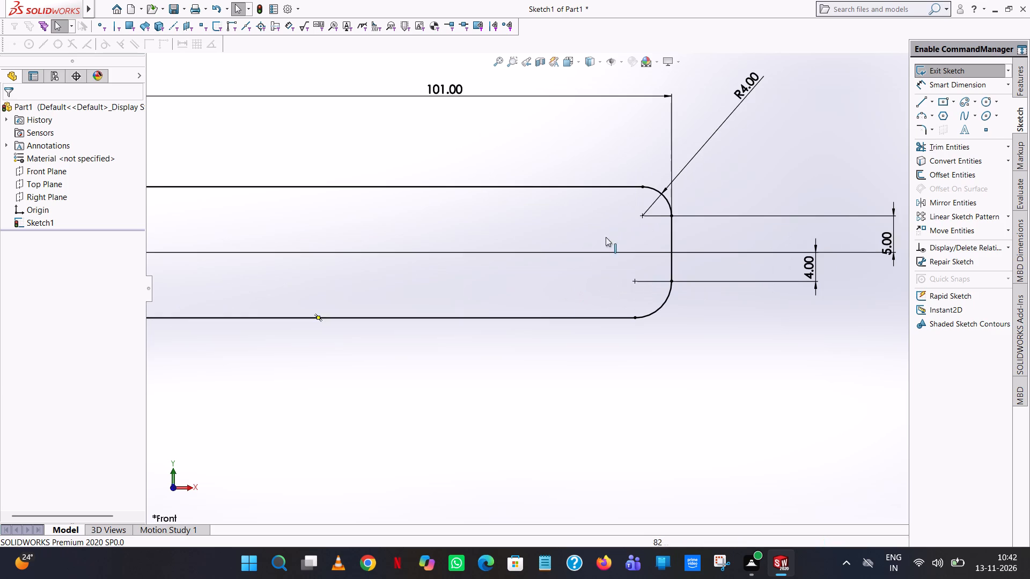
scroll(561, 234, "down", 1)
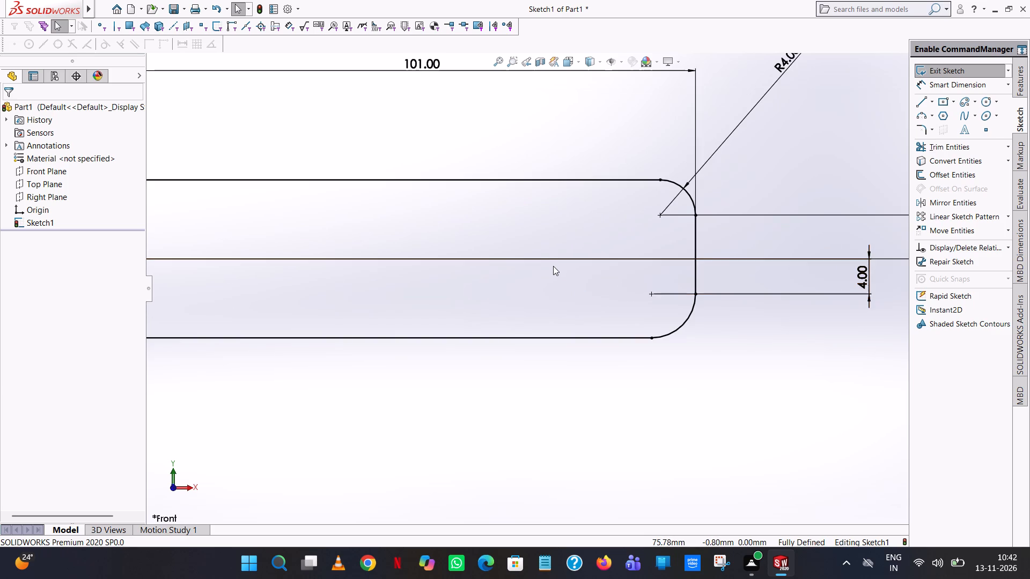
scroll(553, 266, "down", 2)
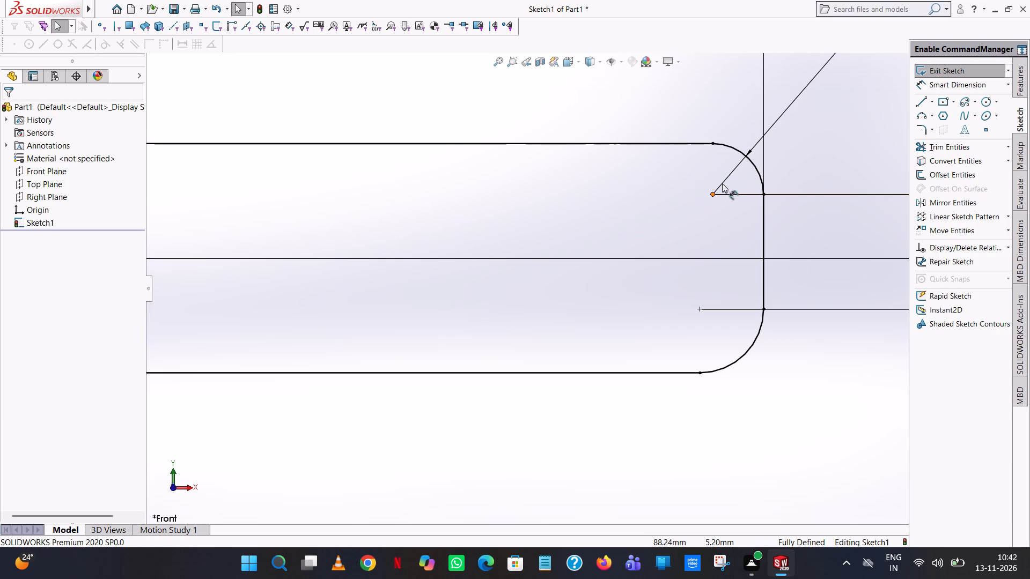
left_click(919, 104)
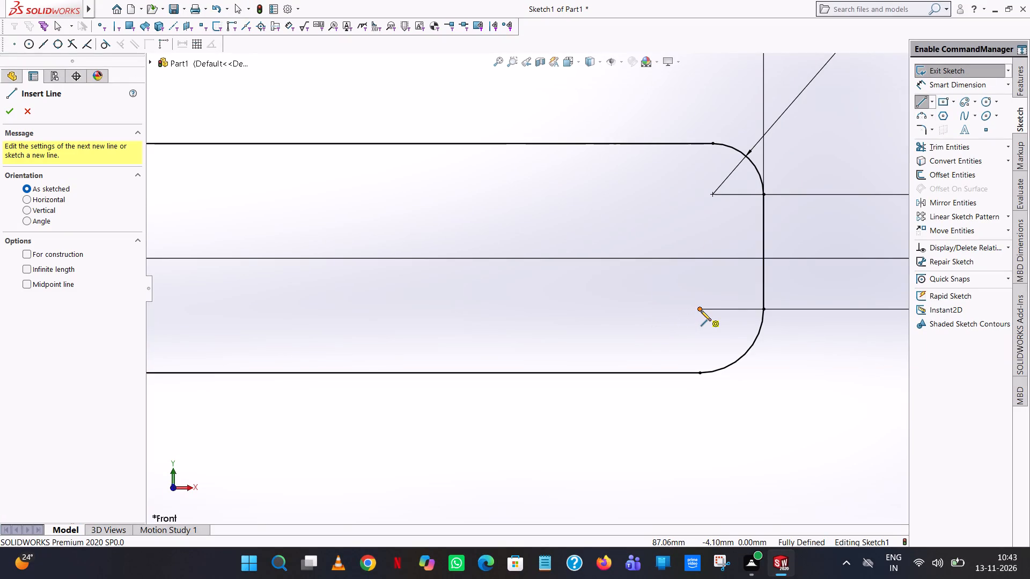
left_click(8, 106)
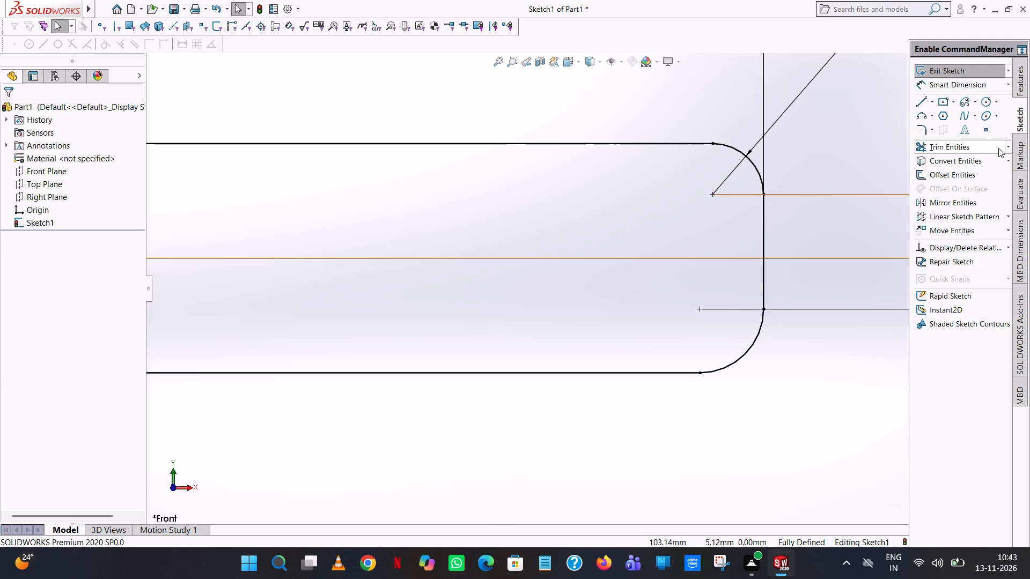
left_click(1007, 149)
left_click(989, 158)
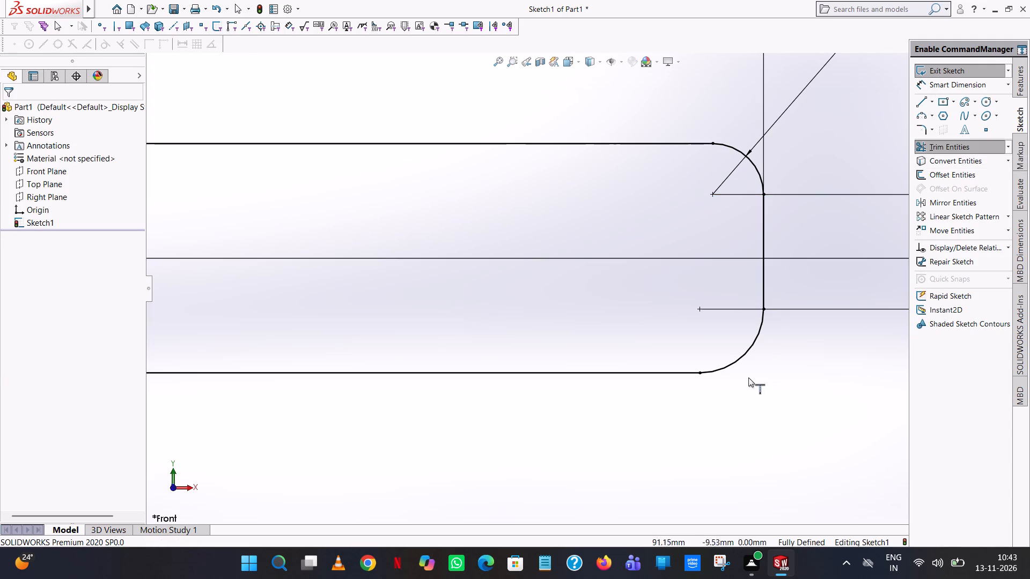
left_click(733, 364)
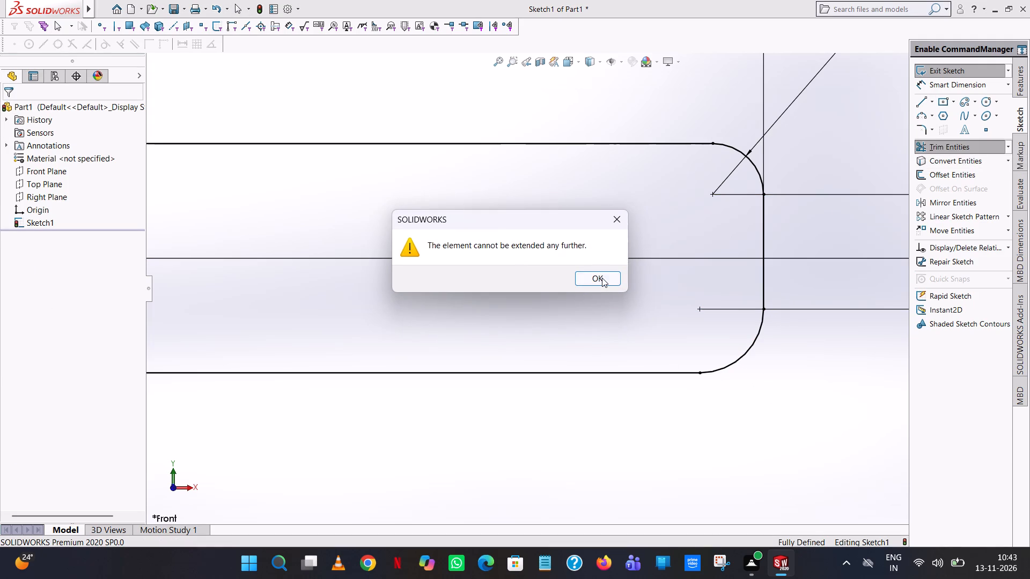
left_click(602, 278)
Sketch a circle of radius 5 mm centred on the lower small corner arc's centre, coinciding with that arc.
left_click(981, 99)
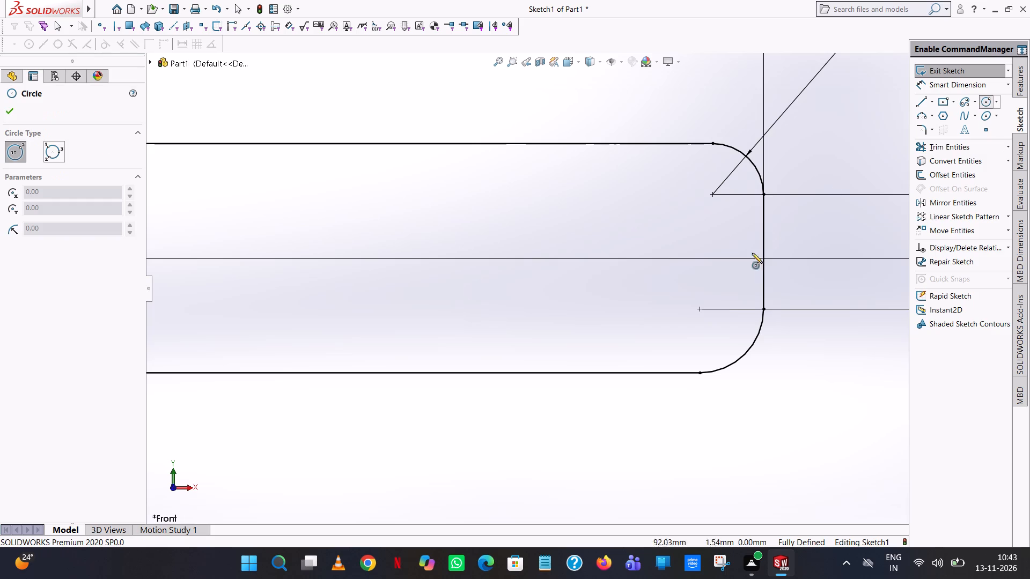
left_click(701, 311)
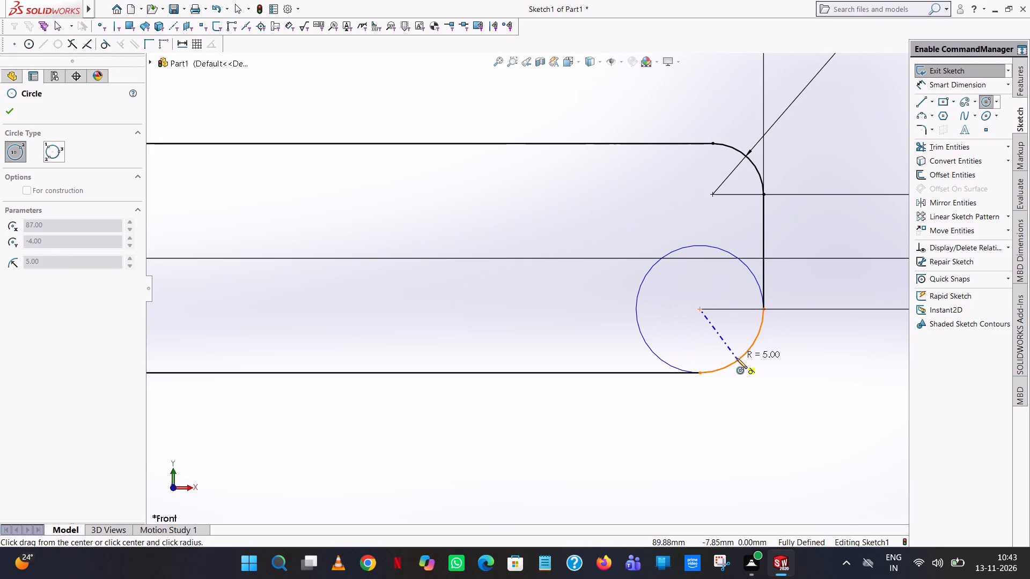
left_click(737, 359)
right_click(737, 359)
left_click(765, 367)
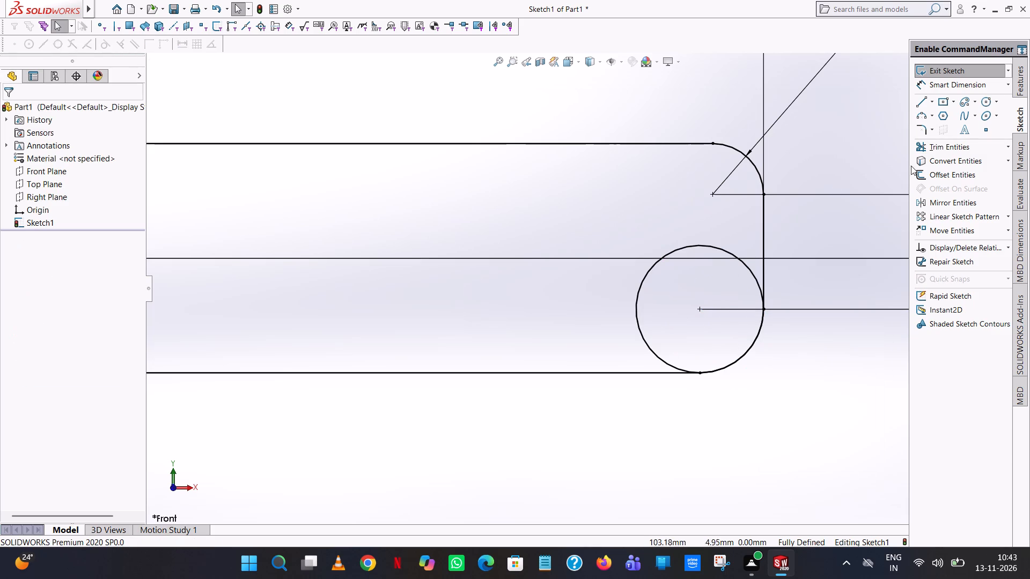
Sketch an inclined line about 35 mm long, tangent to the lower-corner circle and rising away from its underside into the shank.
left_click(917, 100)
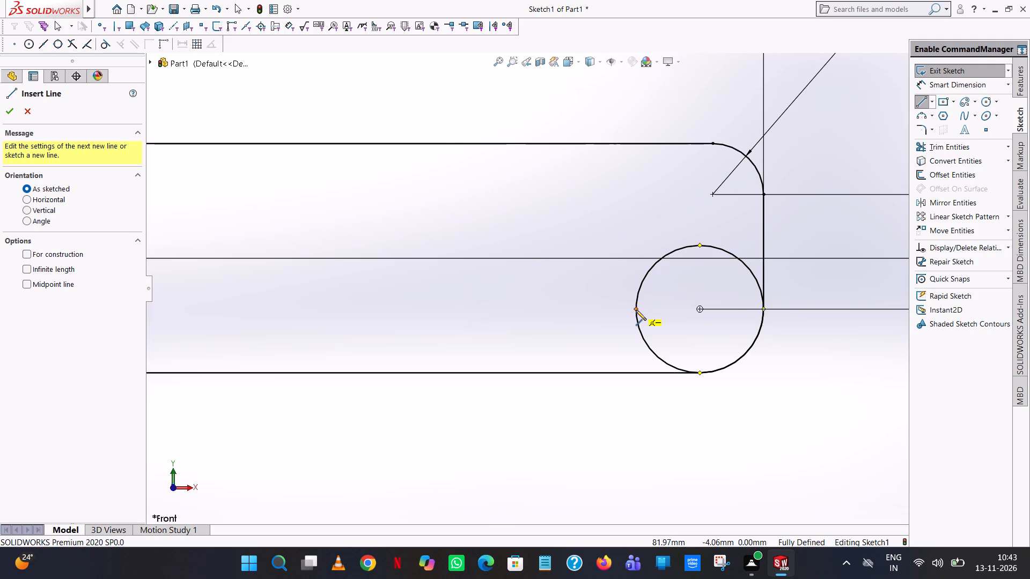
left_click(644, 339)
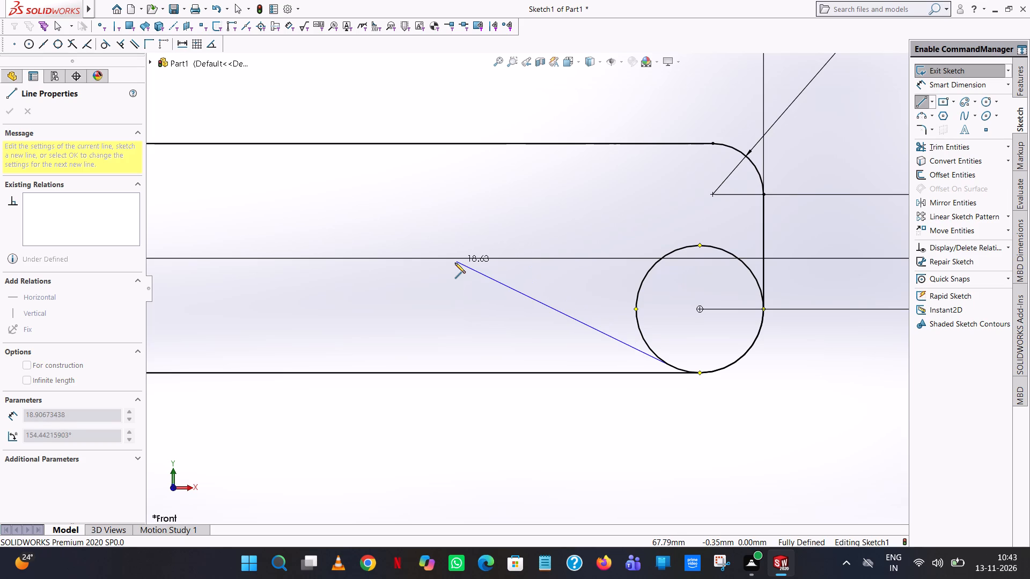
scroll(455, 263, "up", 2)
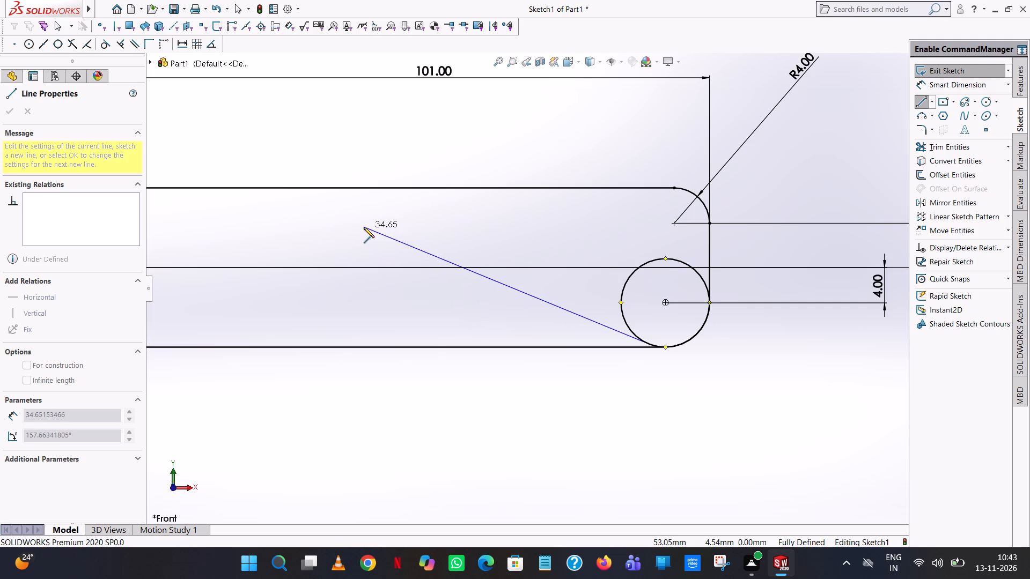
left_click(364, 227)
right_click(364, 227)
left_click(393, 231)
Set the inclined line's length to 22.5 mm and its angle to 180-12, giving 168°.
left_click(394, 238)
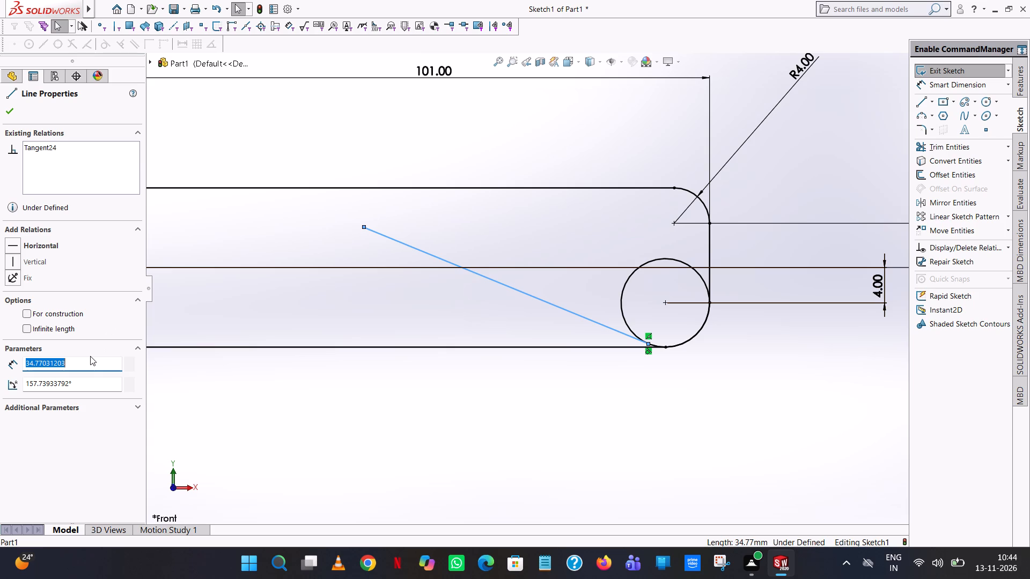
type("22.5")
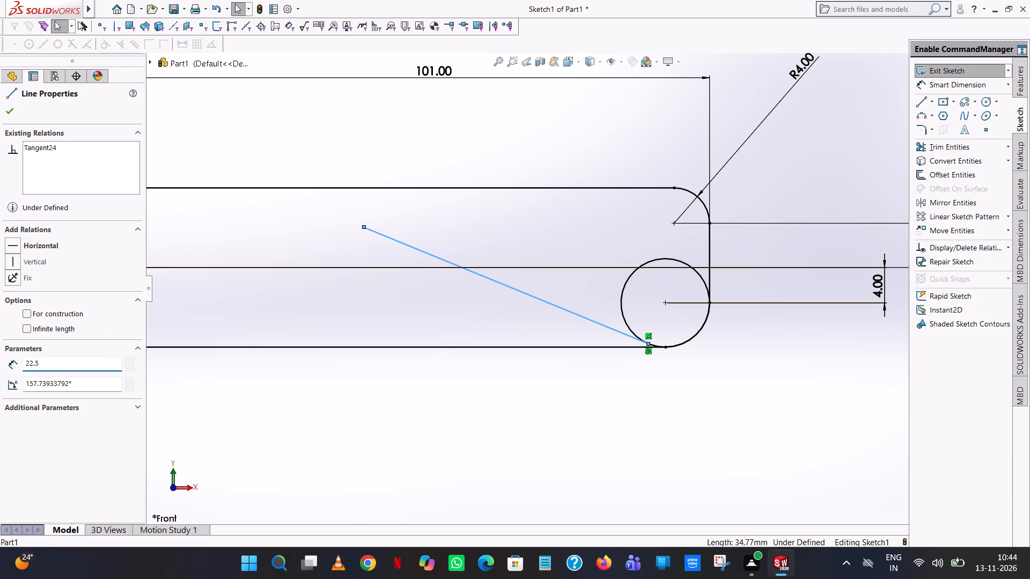
double_click(86, 390)
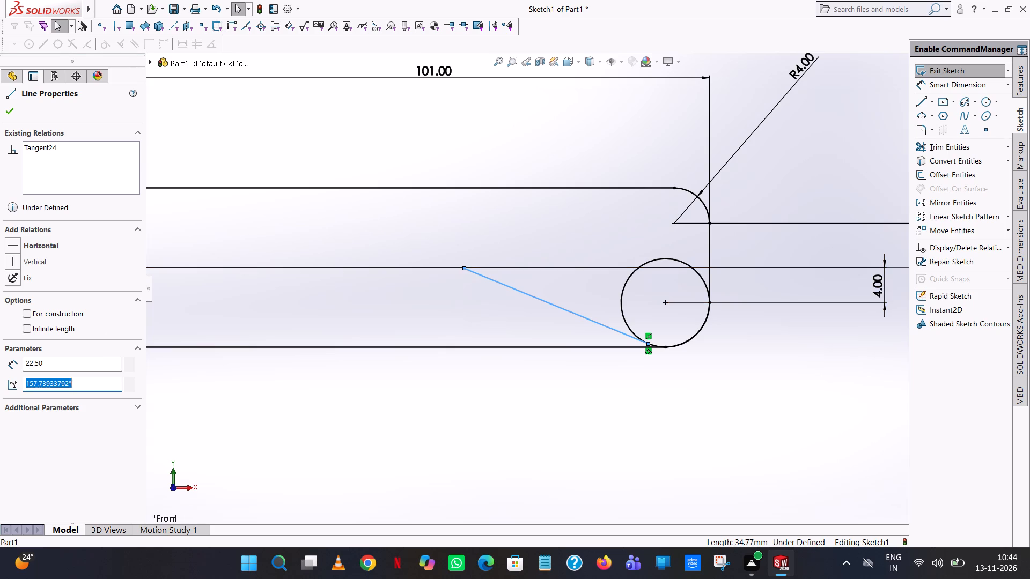
type("180-")
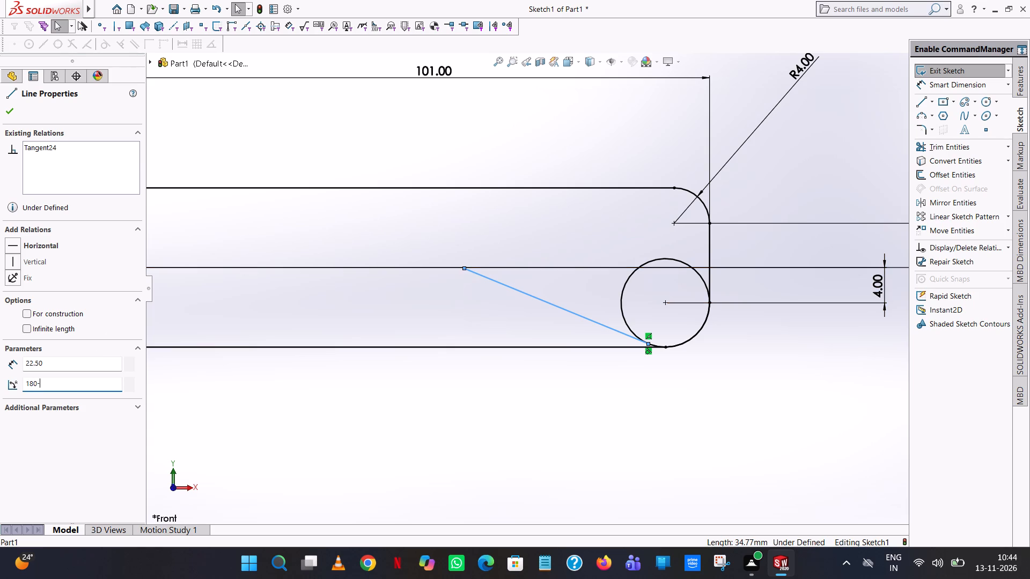
type("12")
key("Return")
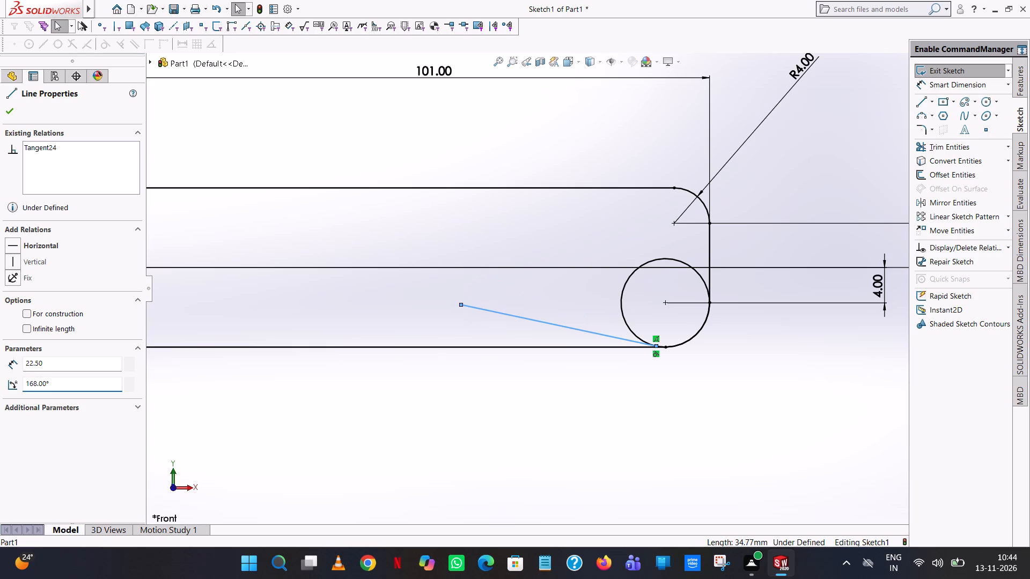
left_click(783, 187)
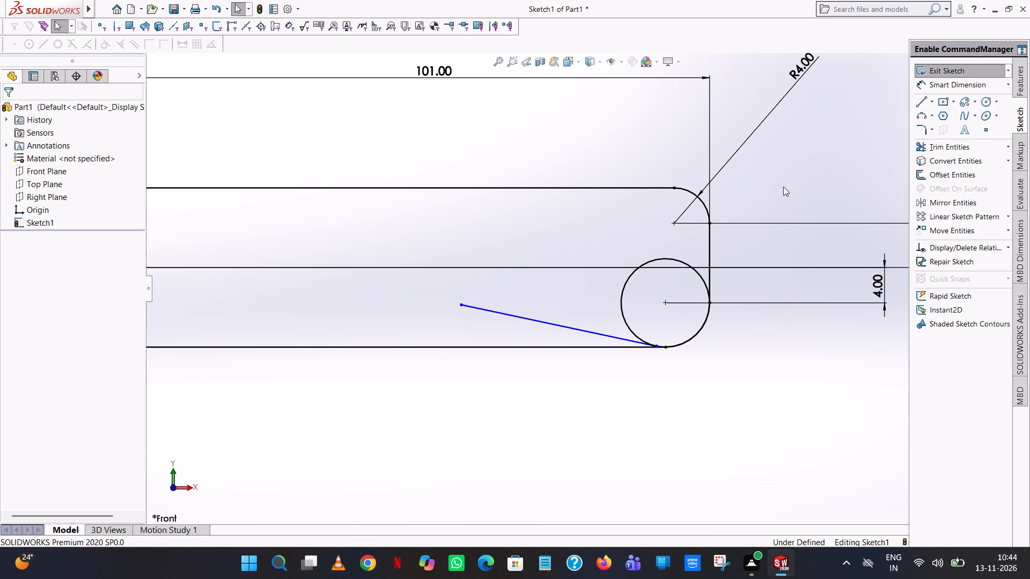
Sketch a circle centred on the inclined line's free end and set its radius to 5 mm.
left_click(986, 100)
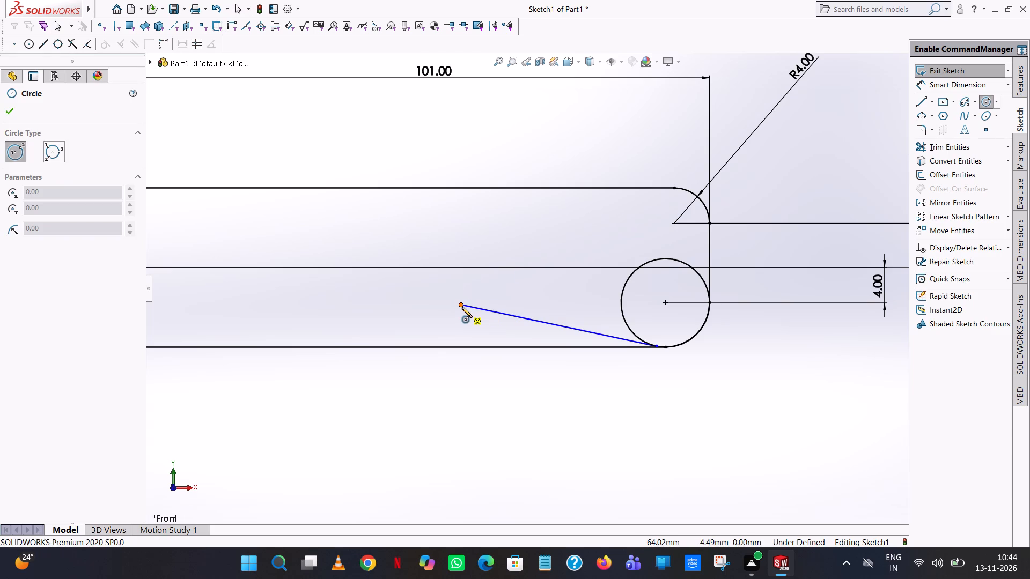
left_click(462, 307)
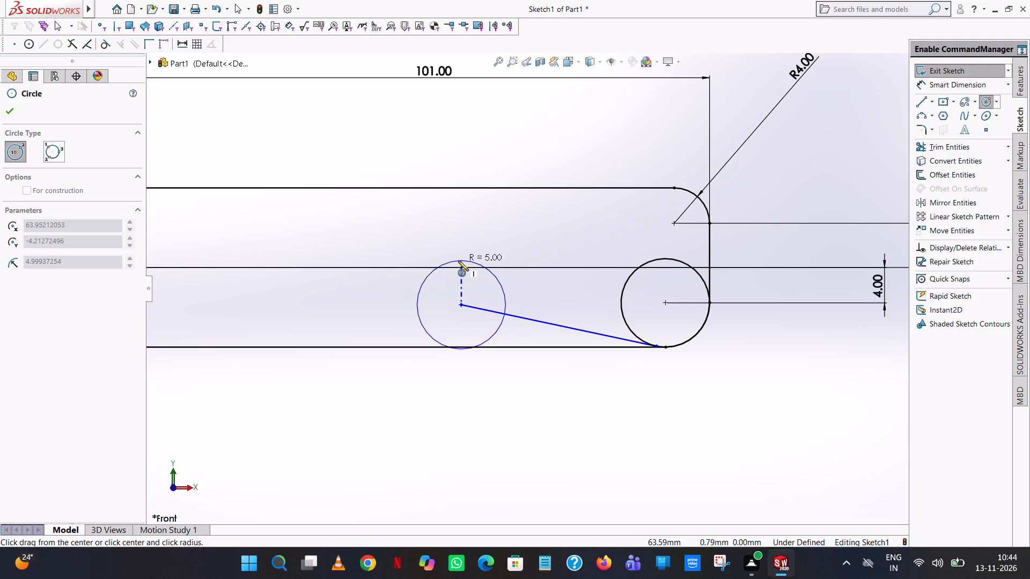
left_click(458, 261)
right_click(458, 261)
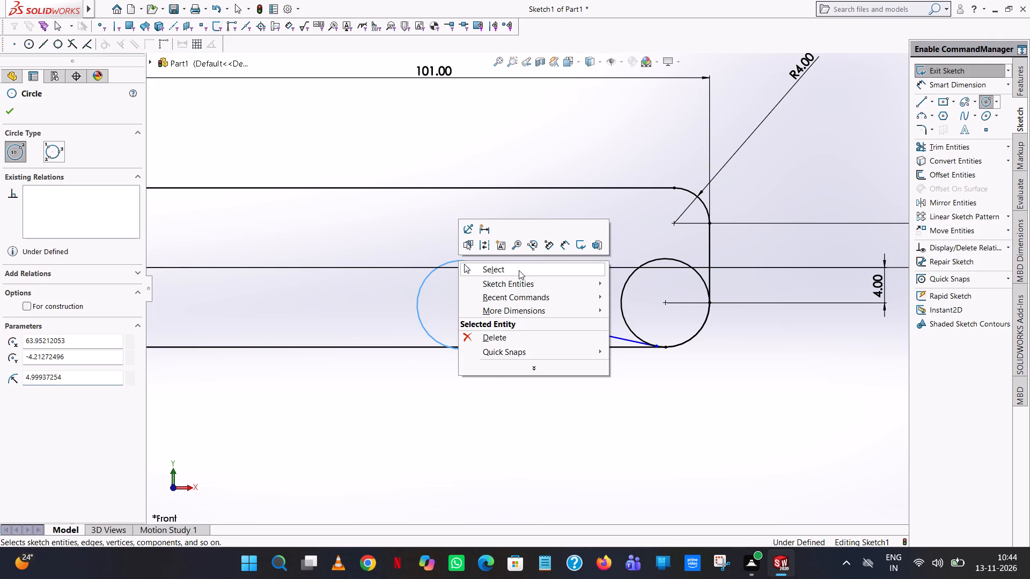
left_click(519, 270)
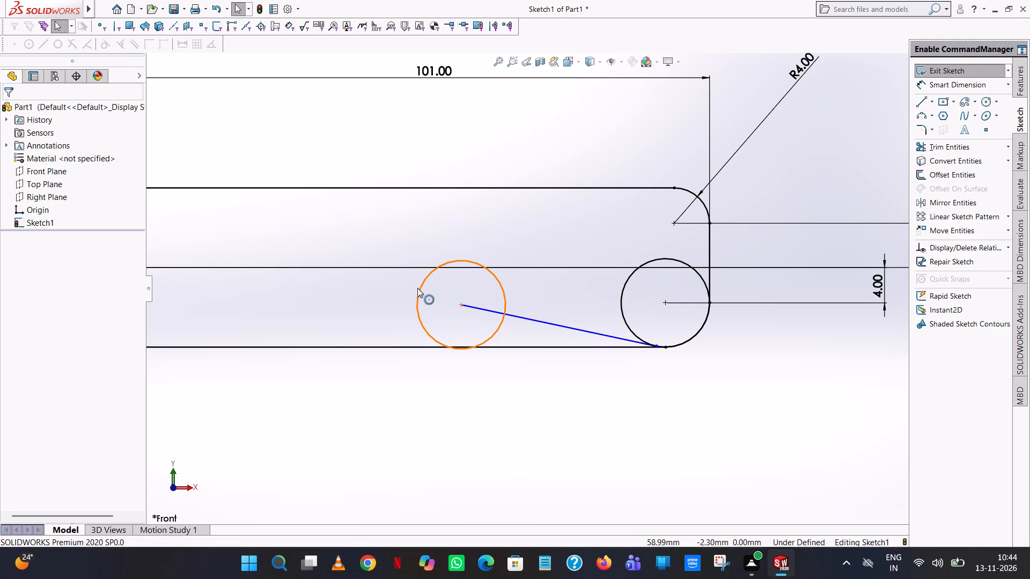
left_click(417, 288)
key("5")
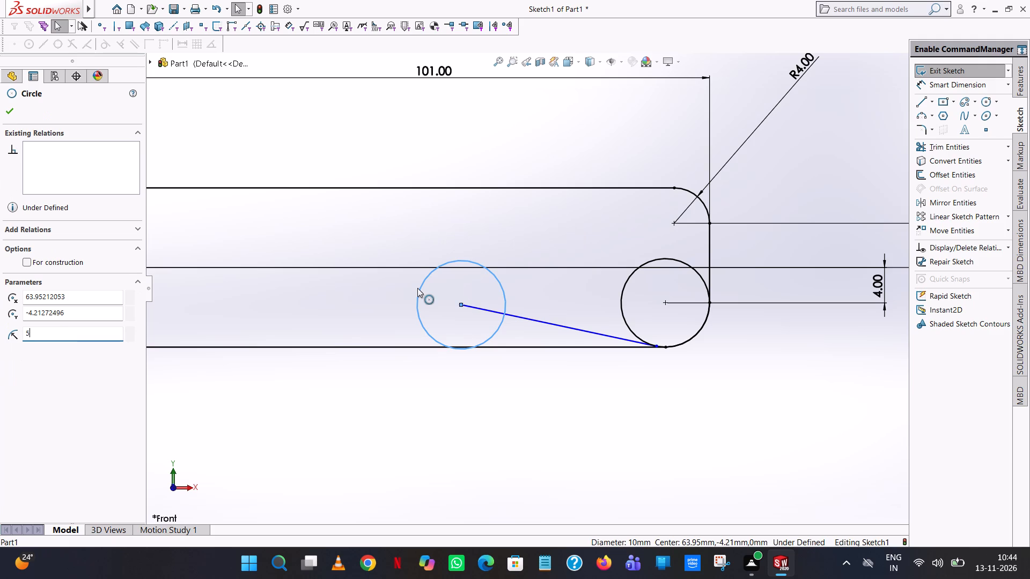
key("Return")
left_click(485, 430)
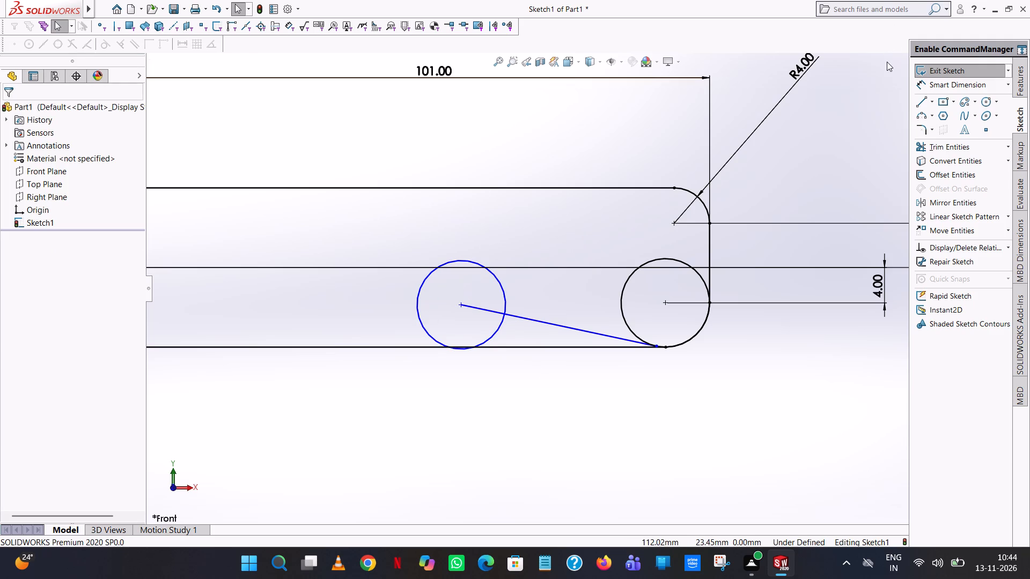
Sketch a line tangent to the top of the new circle, parallel to the 168° line, ending just inside the lower-corner circle.
left_click(918, 100)
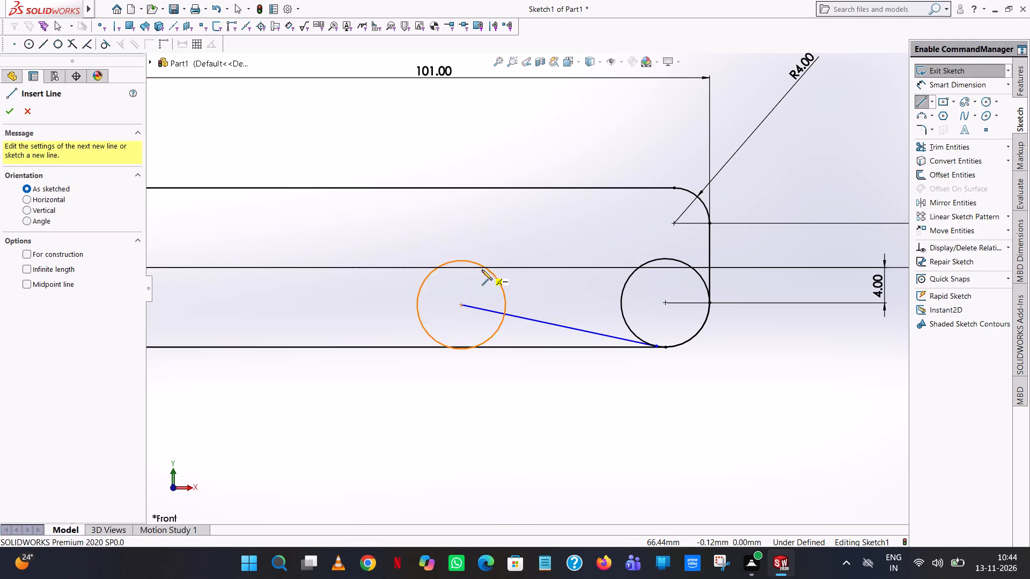
left_click(445, 262)
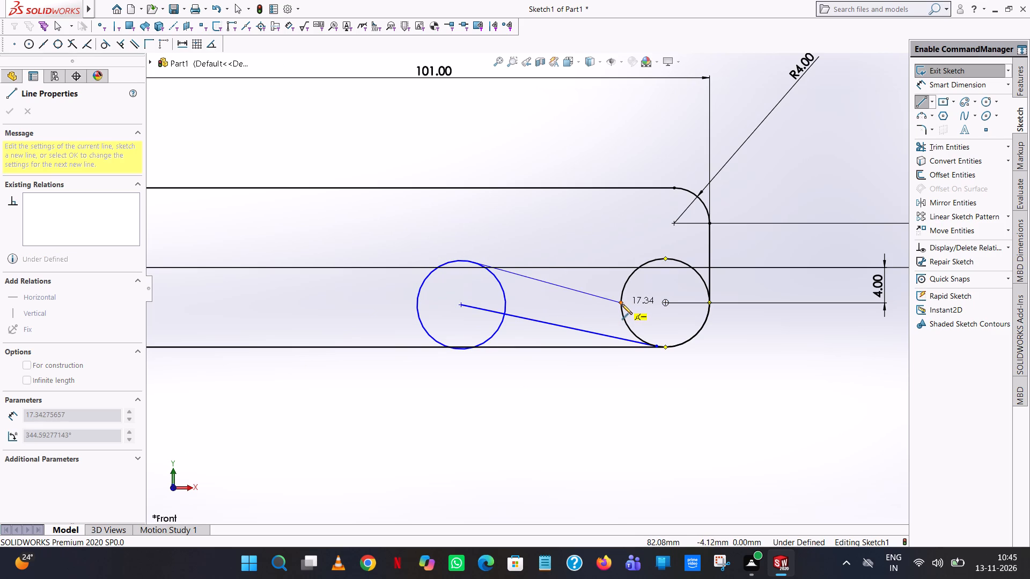
scroll(622, 305, "down", 3)
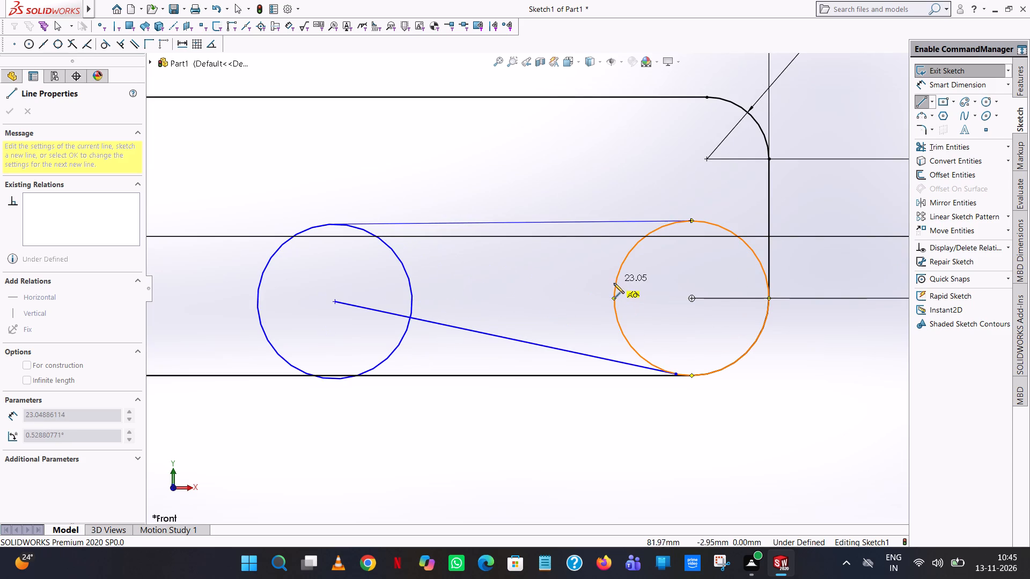
left_click(635, 286)
right_click(635, 286)
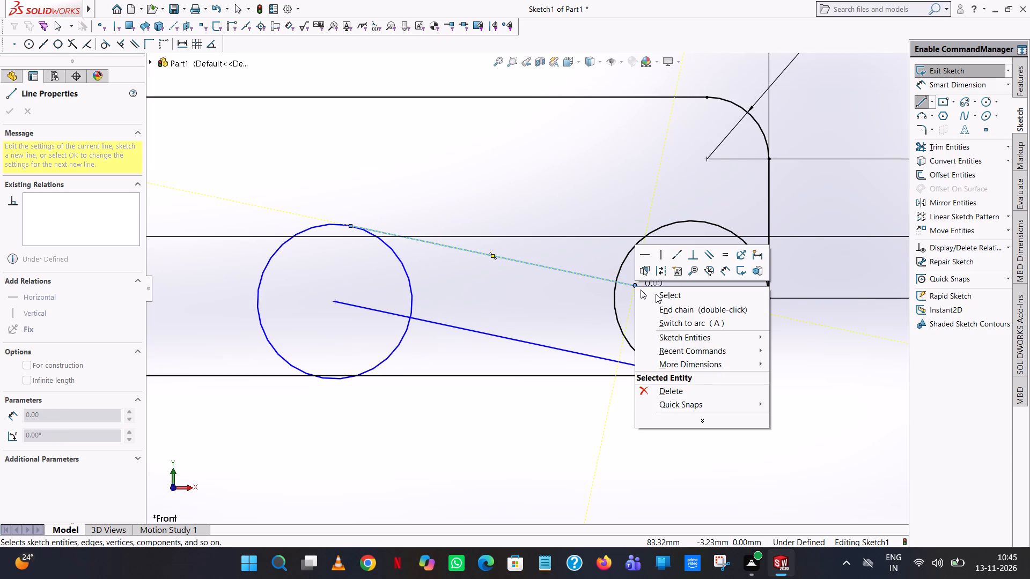
left_click(656, 294)
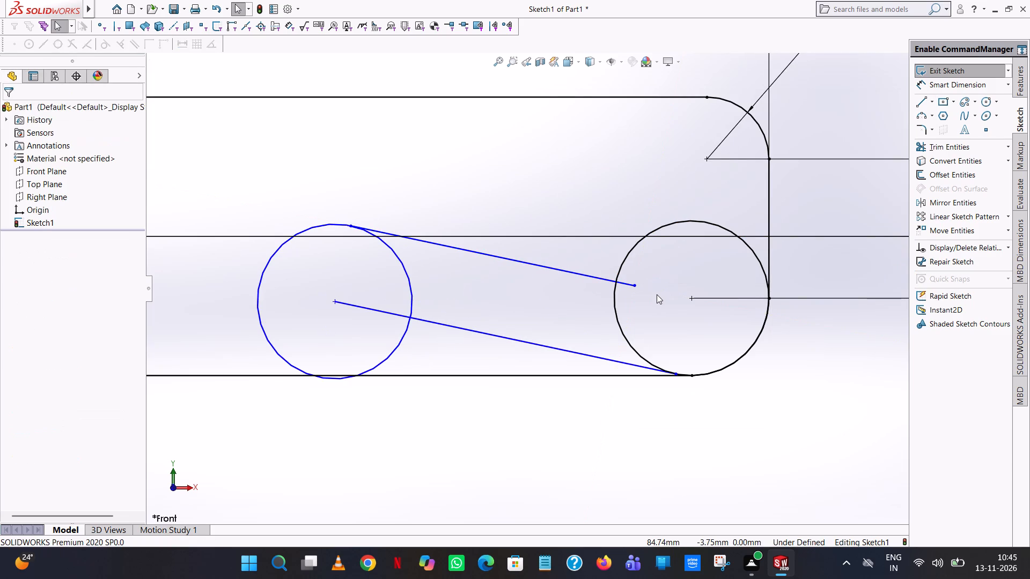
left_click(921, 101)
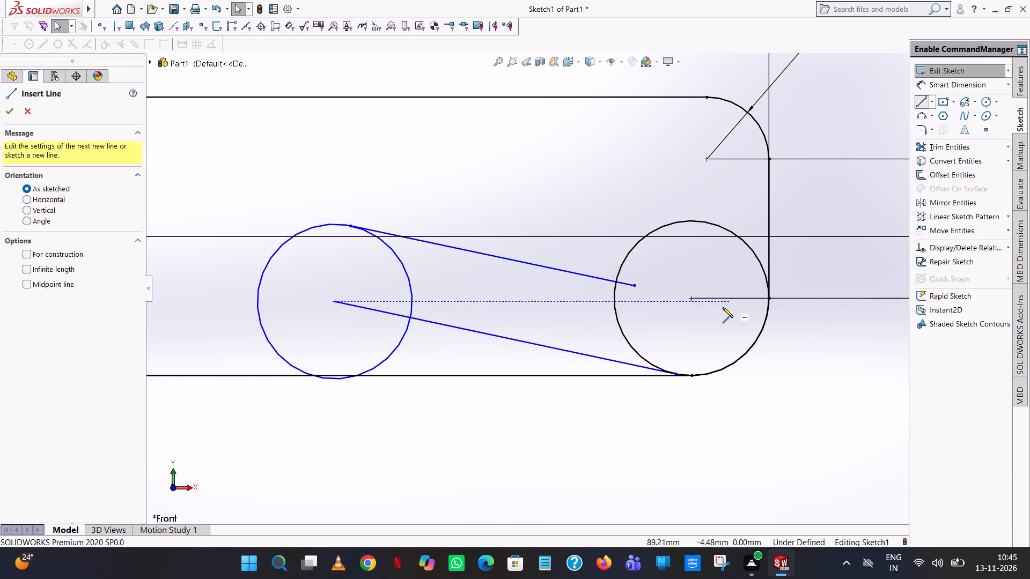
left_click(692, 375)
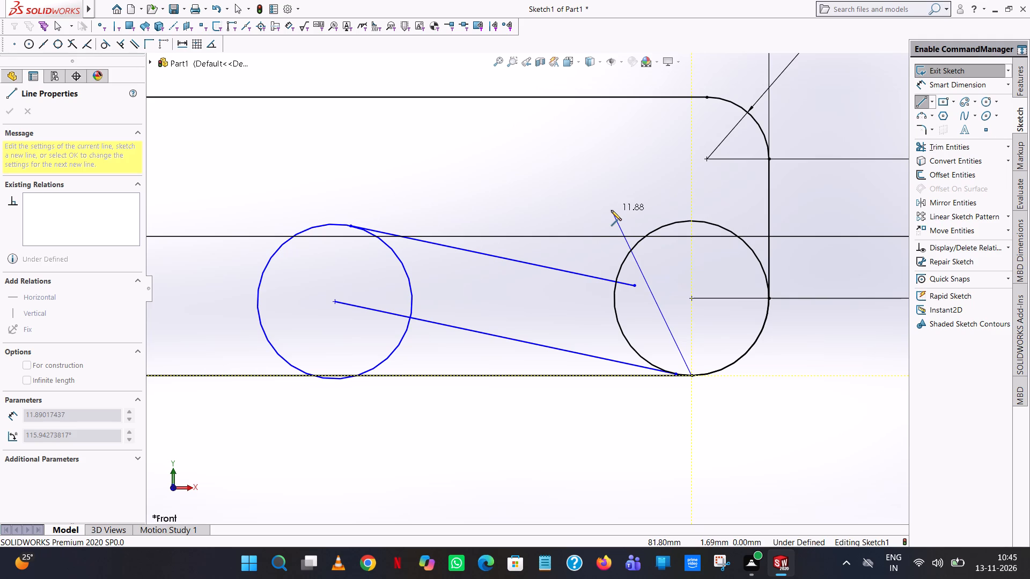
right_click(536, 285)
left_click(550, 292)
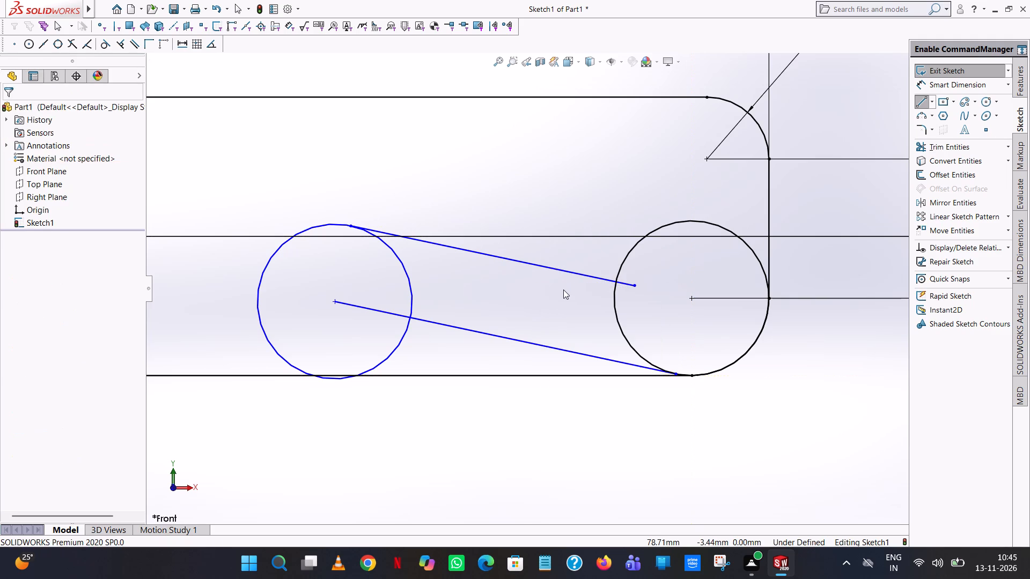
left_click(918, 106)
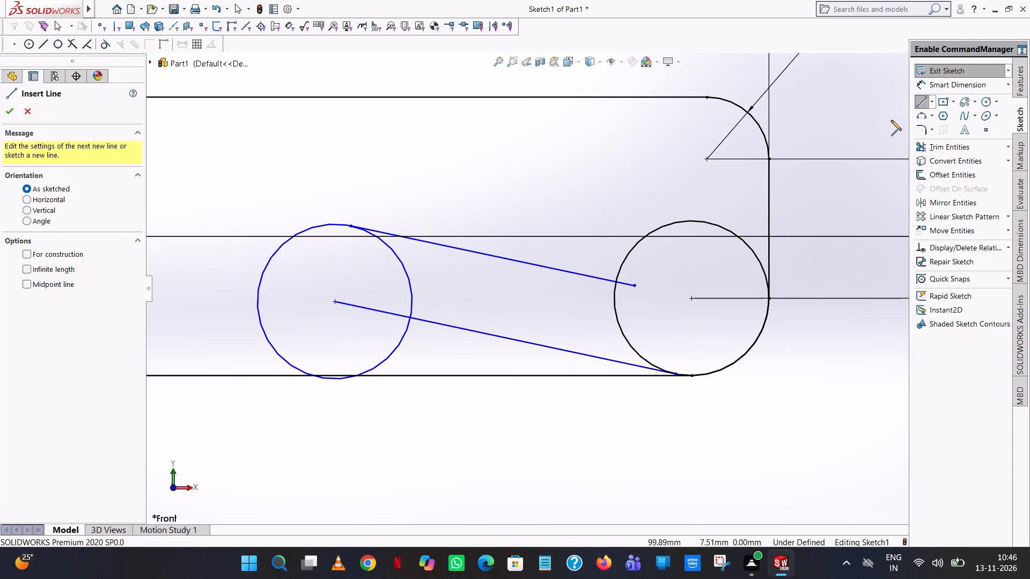
Trim the lower-corner circle's upper portion, the tangent line's overhang inside it, and the whole 168° helper line.
left_click(954, 146)
left_click(679, 220)
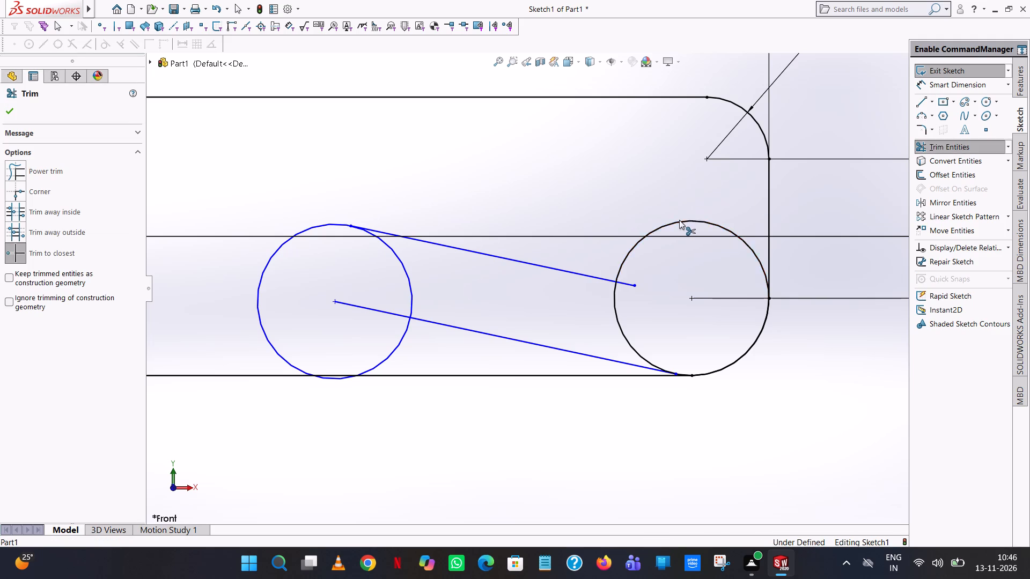
left_click(634, 280)
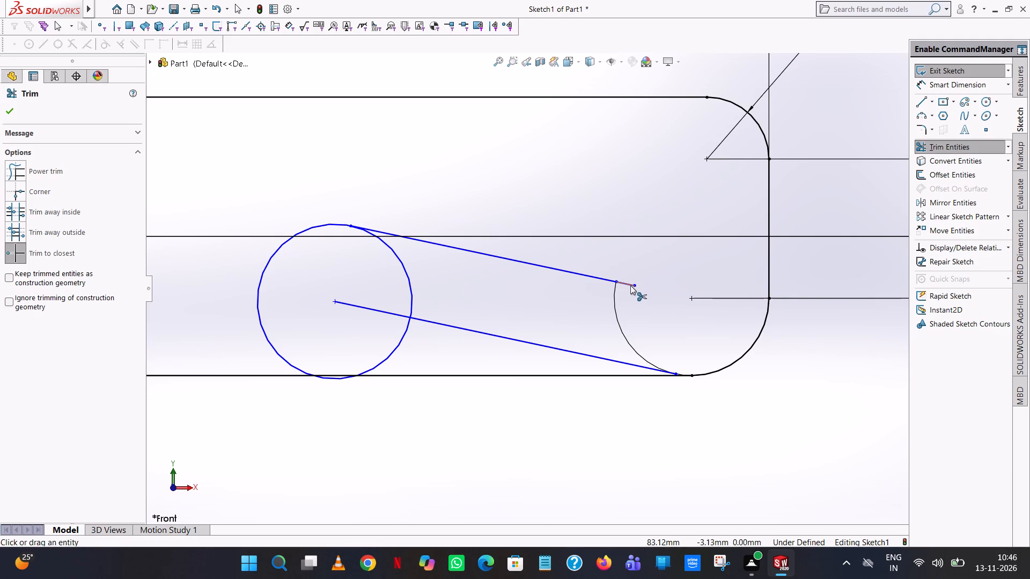
left_click(630, 285)
left_click(360, 305)
left_click(442, 323)
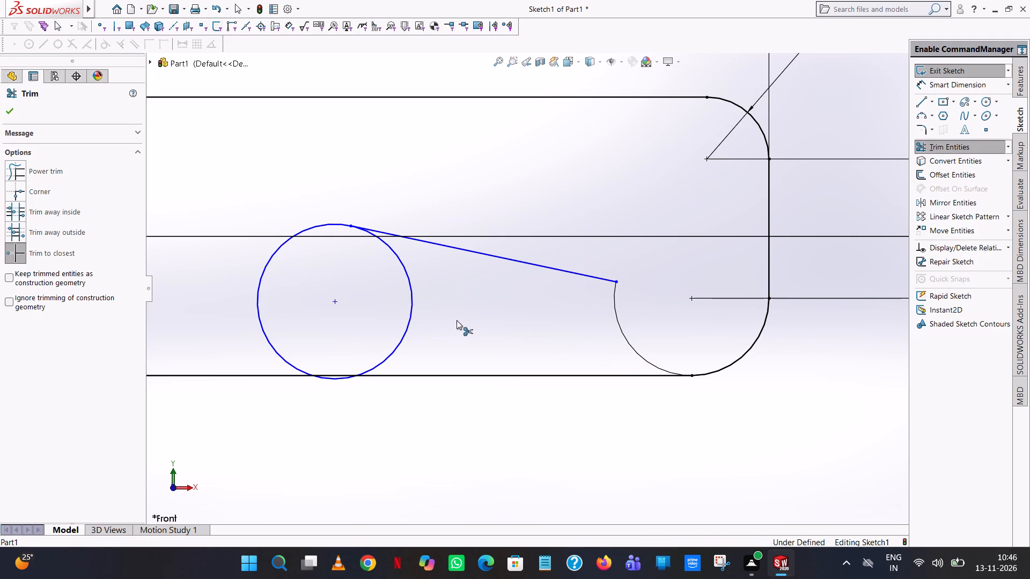
Fillet the corner between the tangent line and the remaining lower-corner arc with a 5 mm radius.
left_click(925, 129)
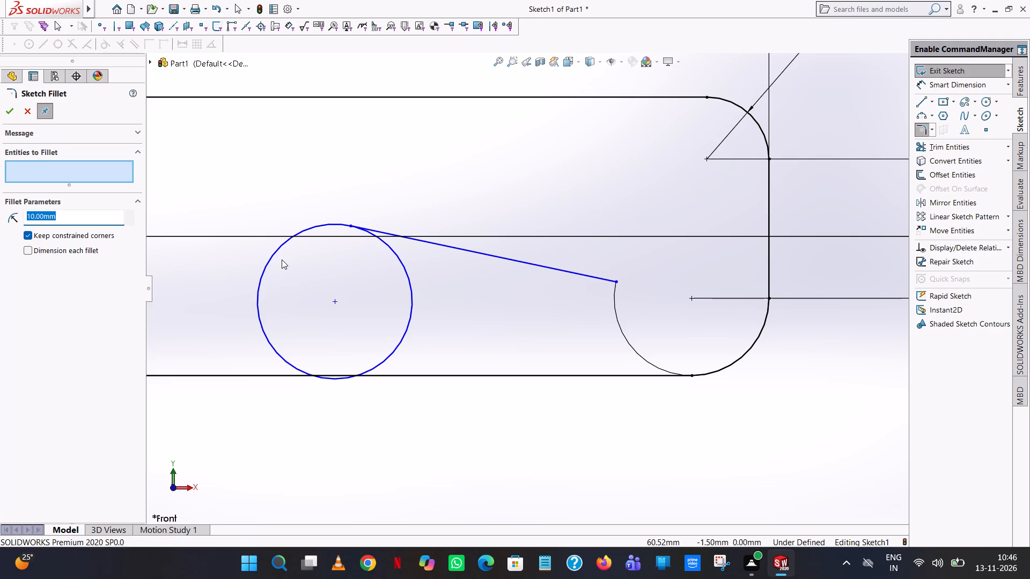
key("5")
key("Return")
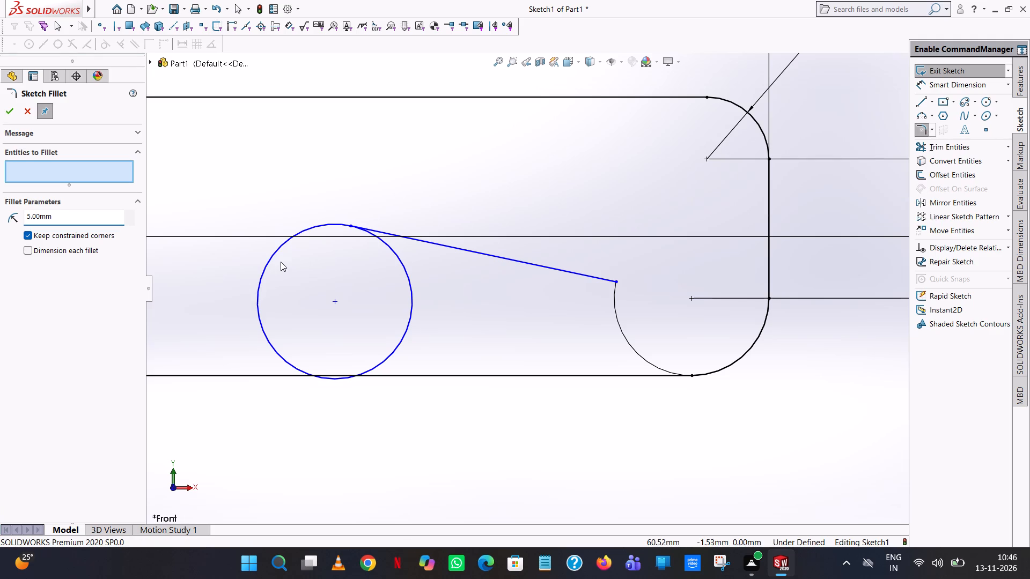
left_click(619, 283)
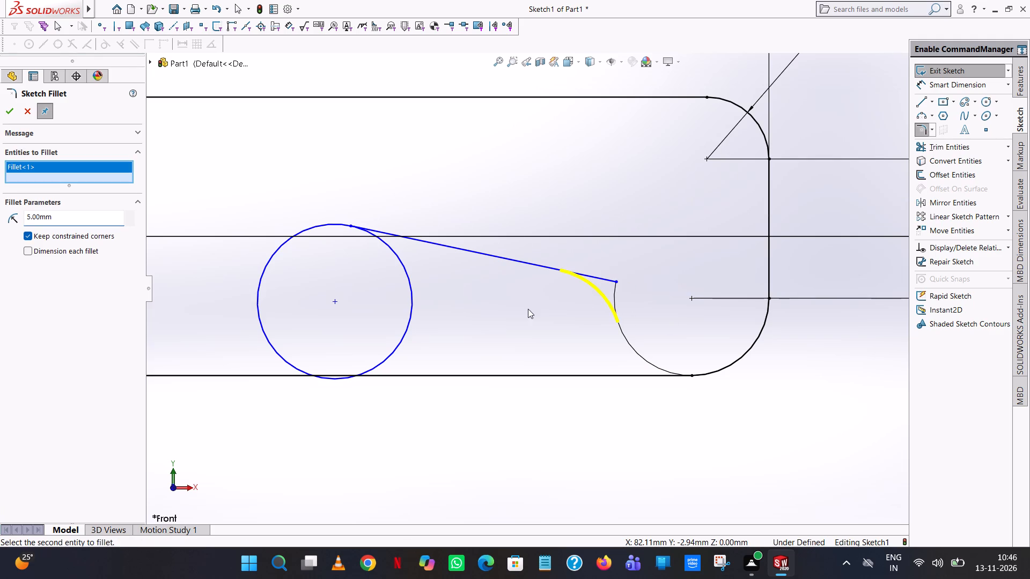
left_click(14, 106)
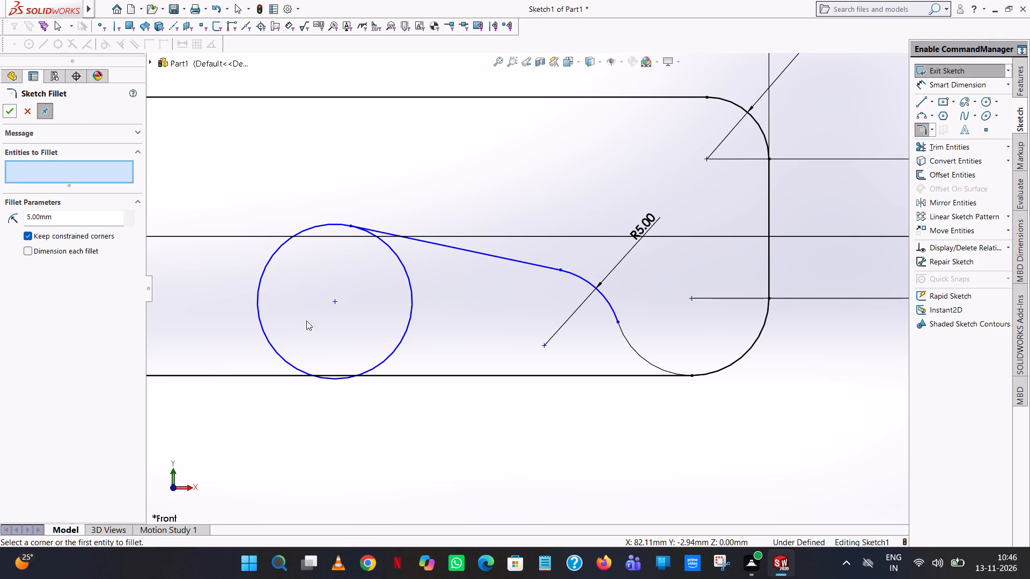
Trim the small arc of the 5 mm radius circle that hangs below the profile's bottom edge.
scroll(333, 381, "down", 7)
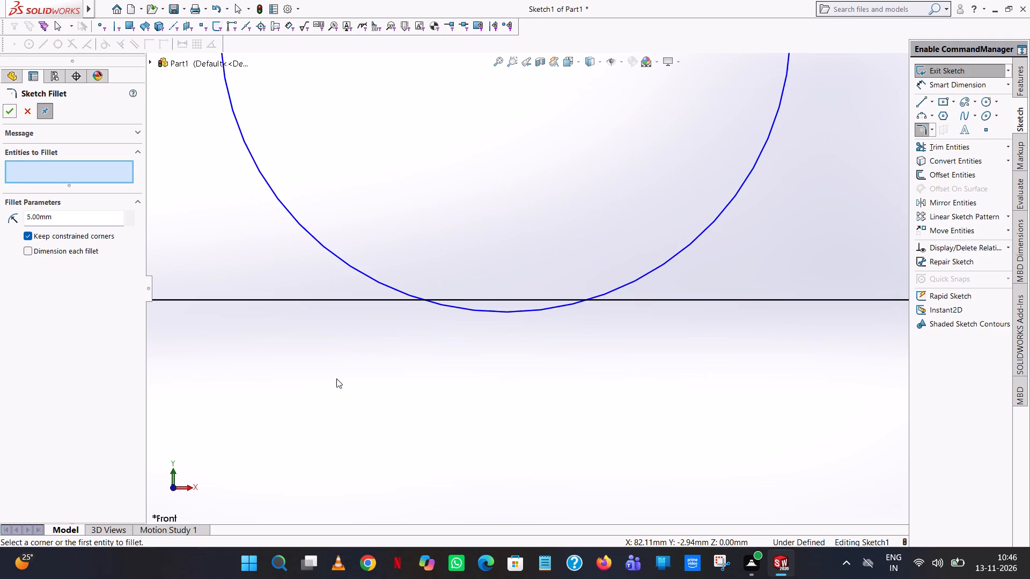
left_click(945, 149)
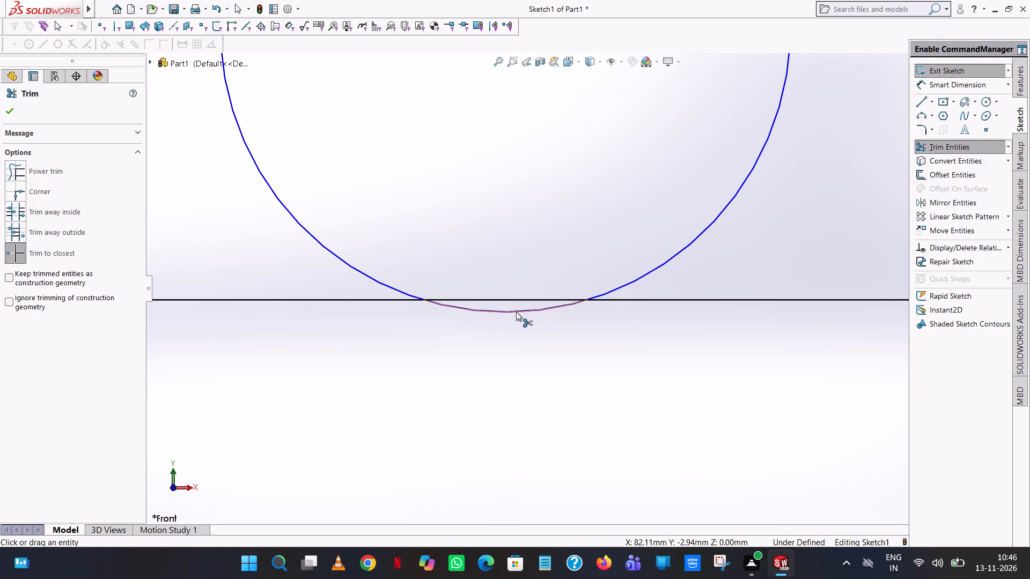
left_click(509, 314)
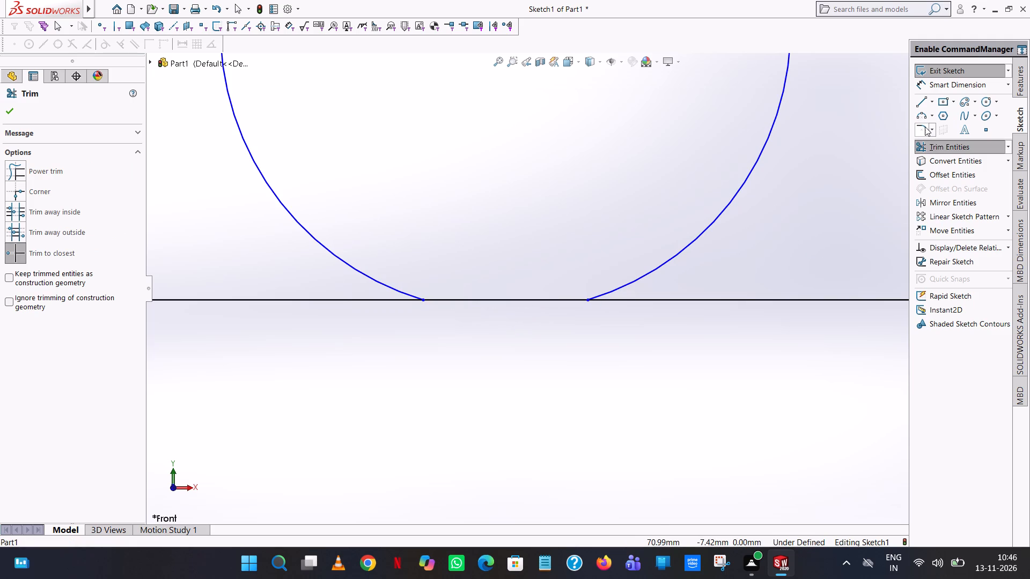
Fillet the corner between the bottom edge and the round-end side of the notch circle with a 2.5 mm radius.
left_click(920, 130)
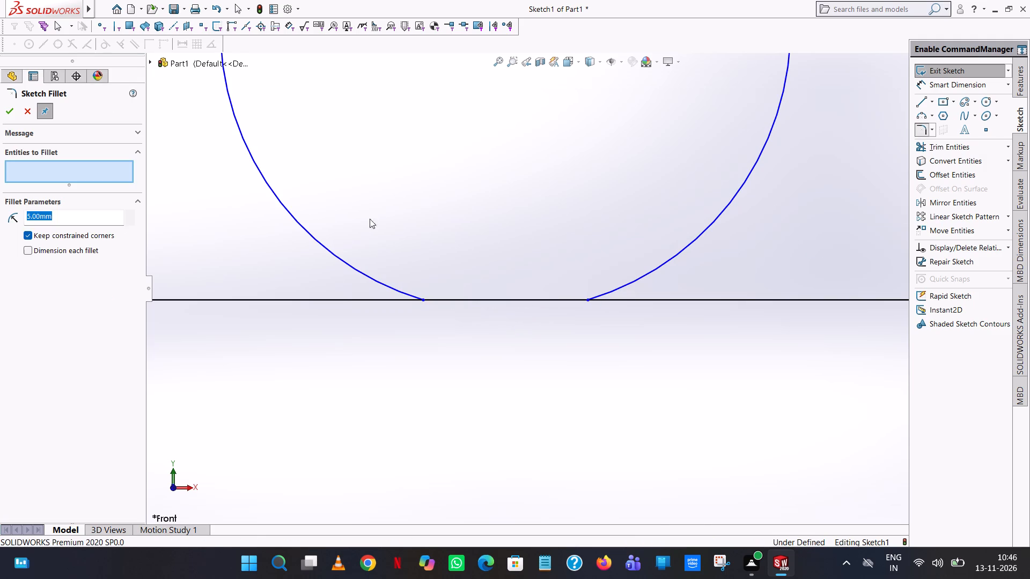
type("2.5")
key("Return")
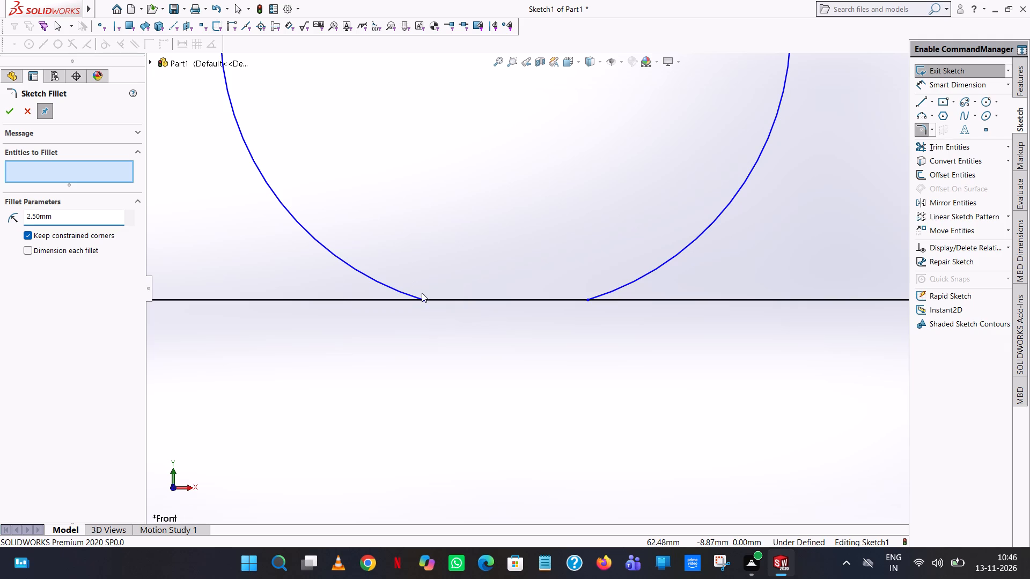
left_click(364, 299)
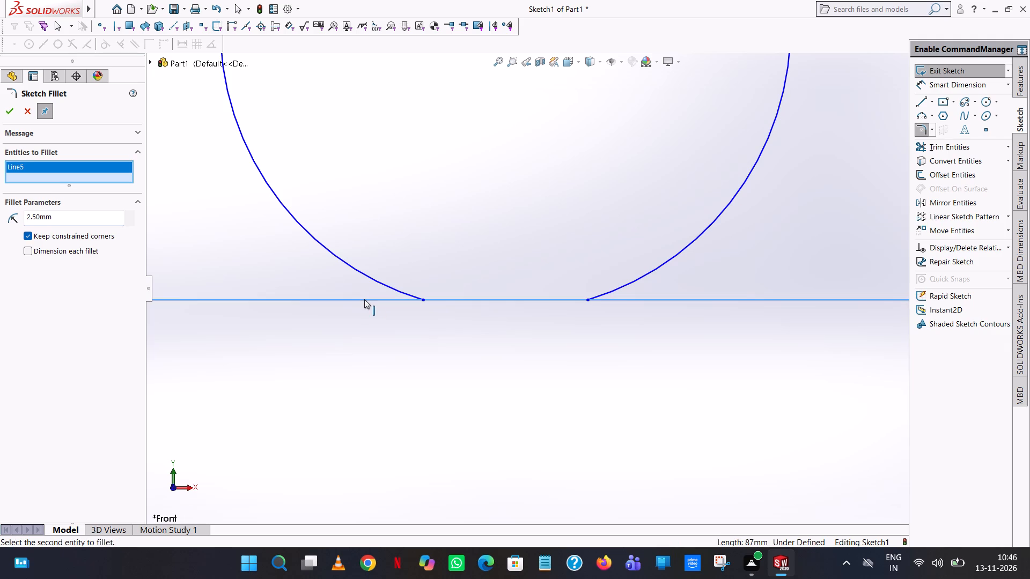
left_click(364, 274)
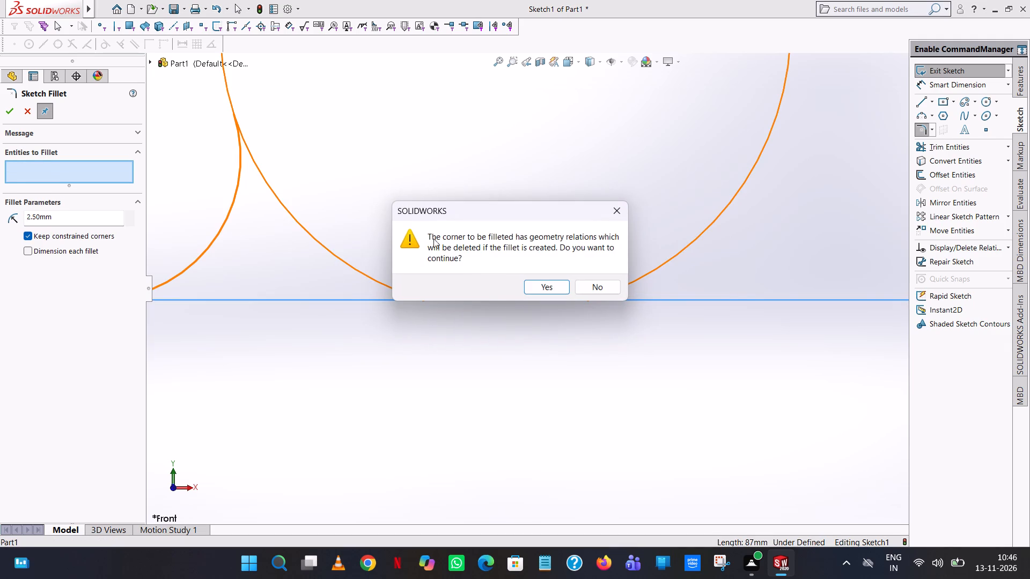
left_click(545, 286)
scroll(378, 147, "up", 6)
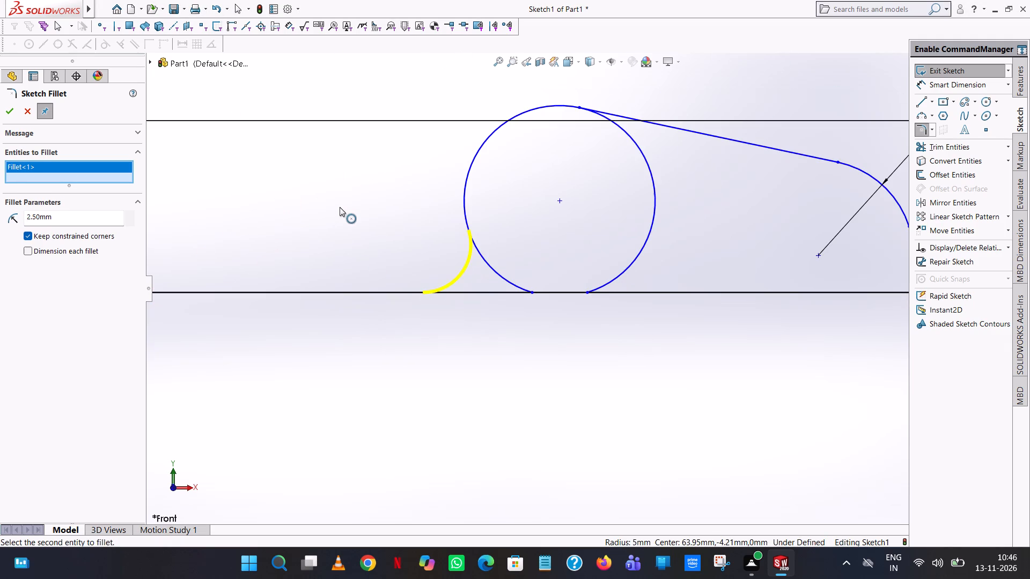
scroll(352, 197, "up", 4)
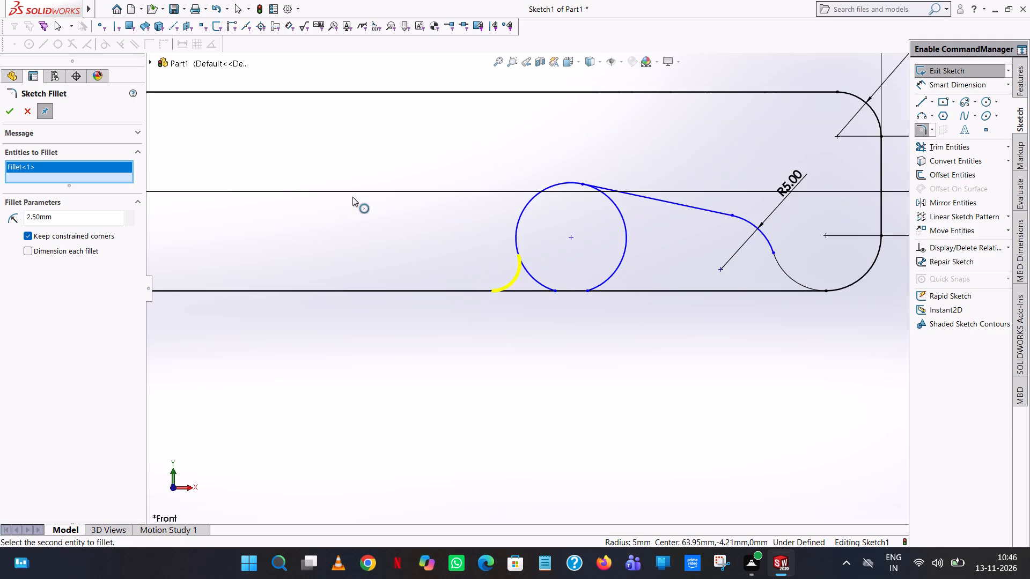
scroll(352, 197, "up", 3)
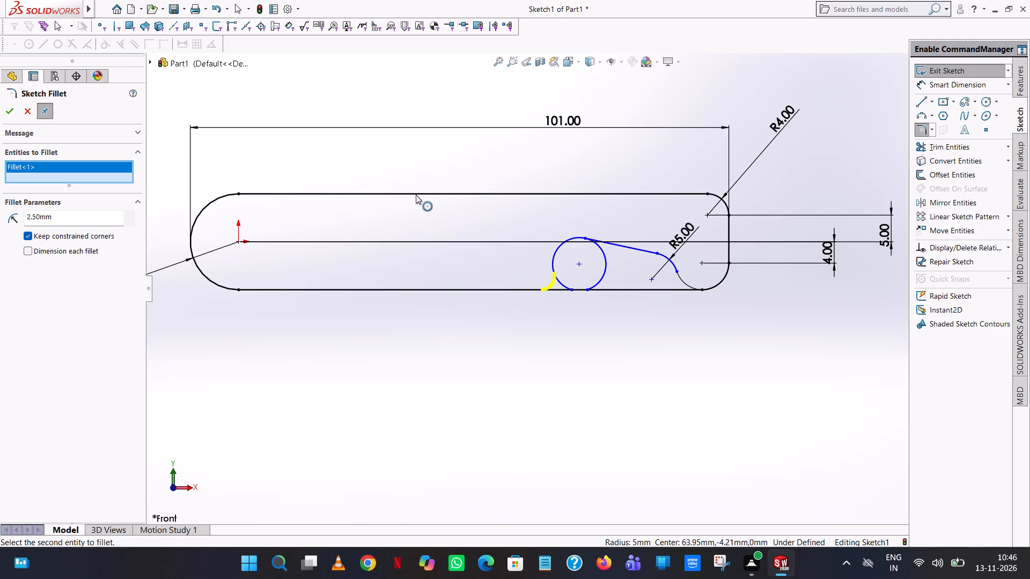
left_click(12, 116)
Trim the notch circle's leftover arc on the hook-tip side, below the inclined tangent line.
scroll(623, 287, "down", 1)
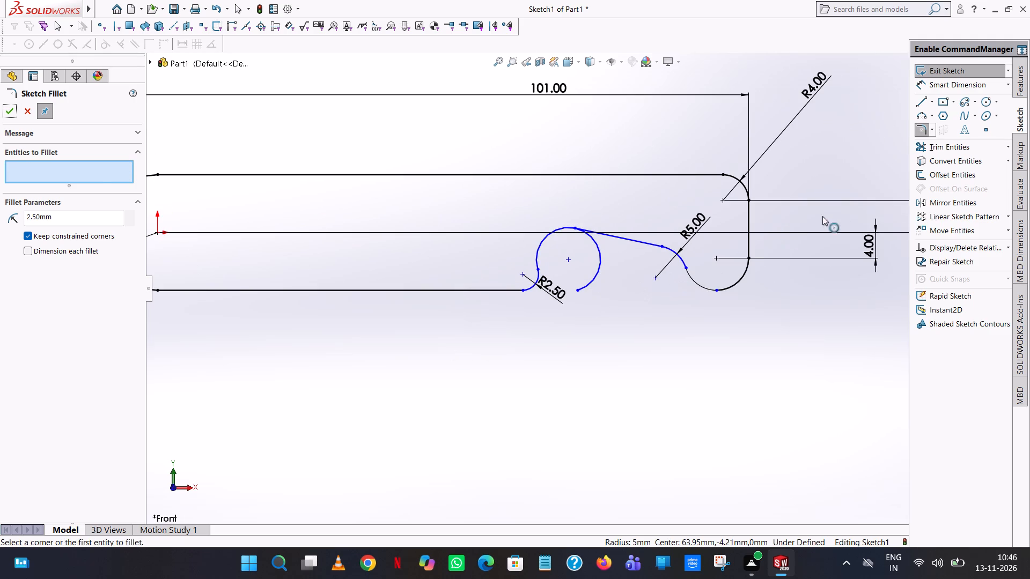
left_click(944, 150)
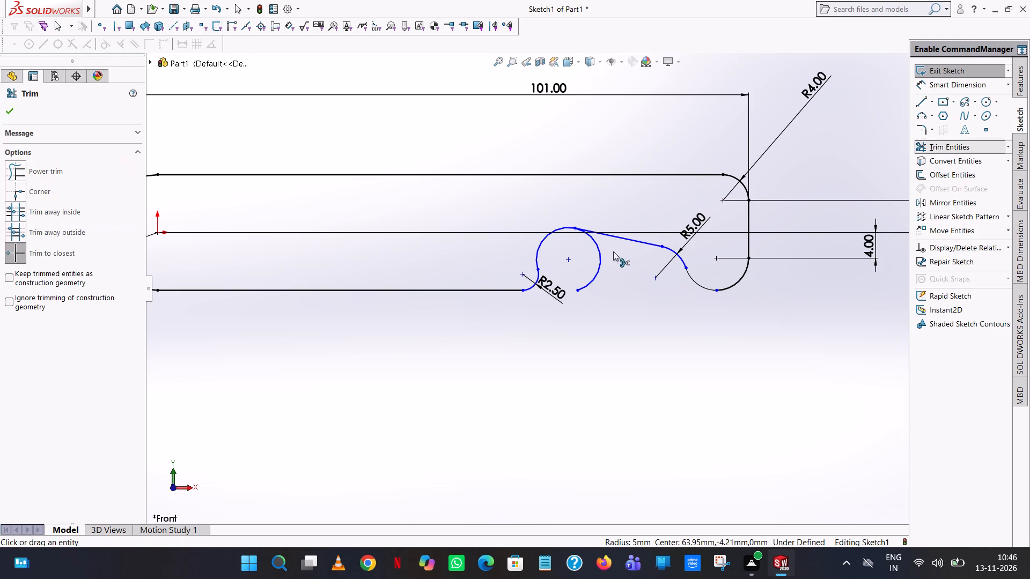
left_click(595, 268)
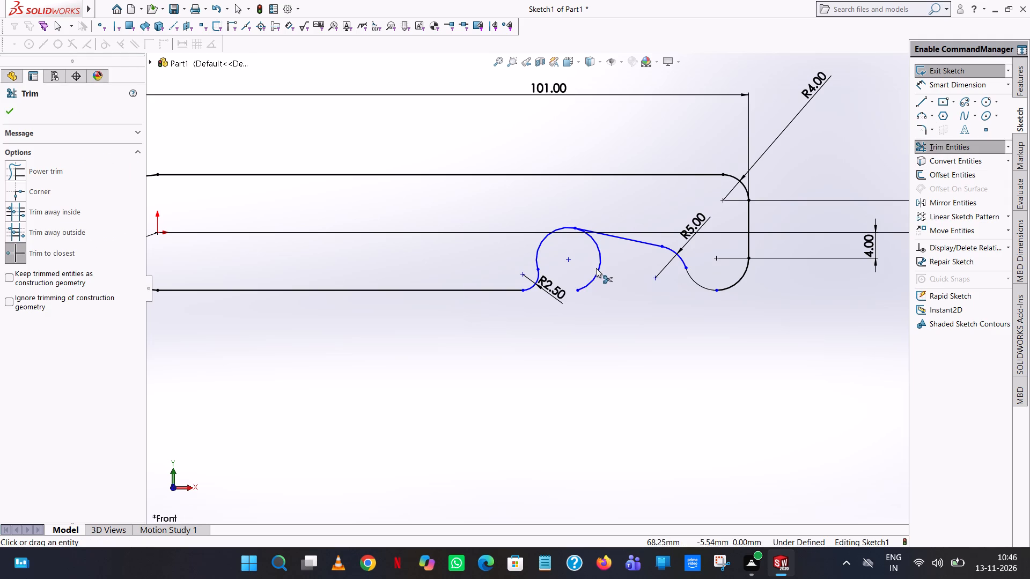
left_click(600, 270)
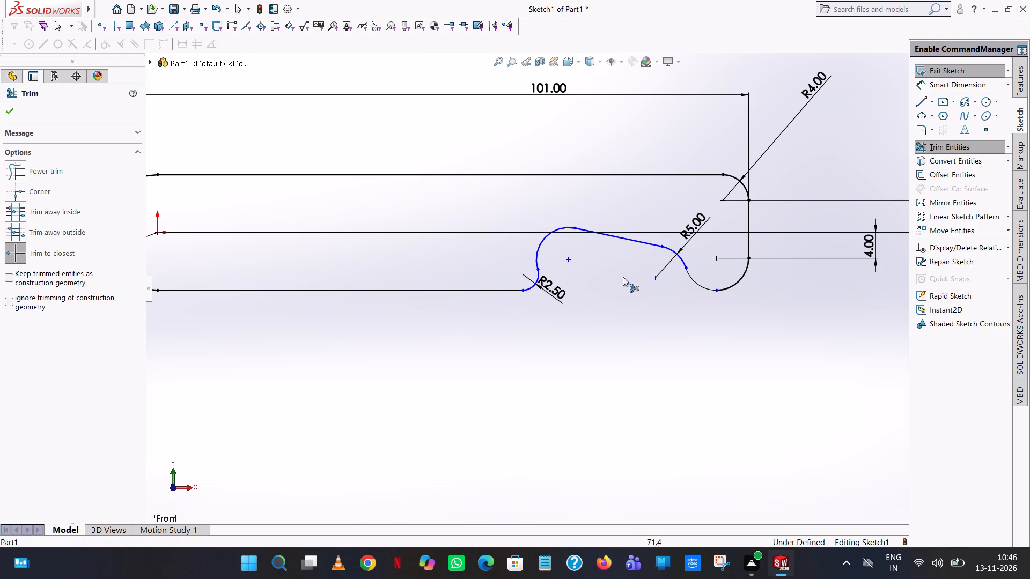
Add a radius dimension to the notch circle's remaining arc, keeping its current size.
scroll(354, 243, "up", 1)
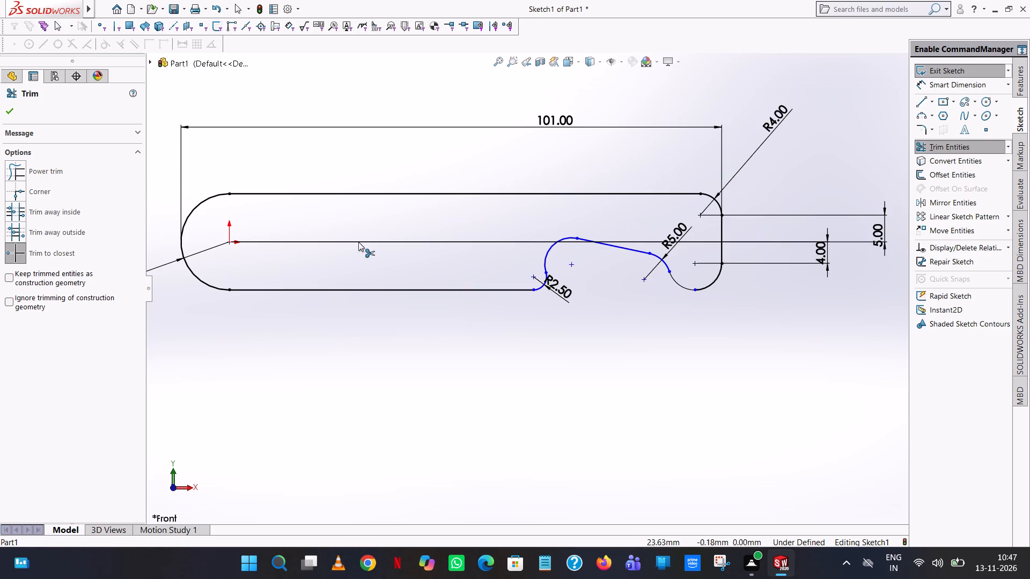
left_click(952, 86)
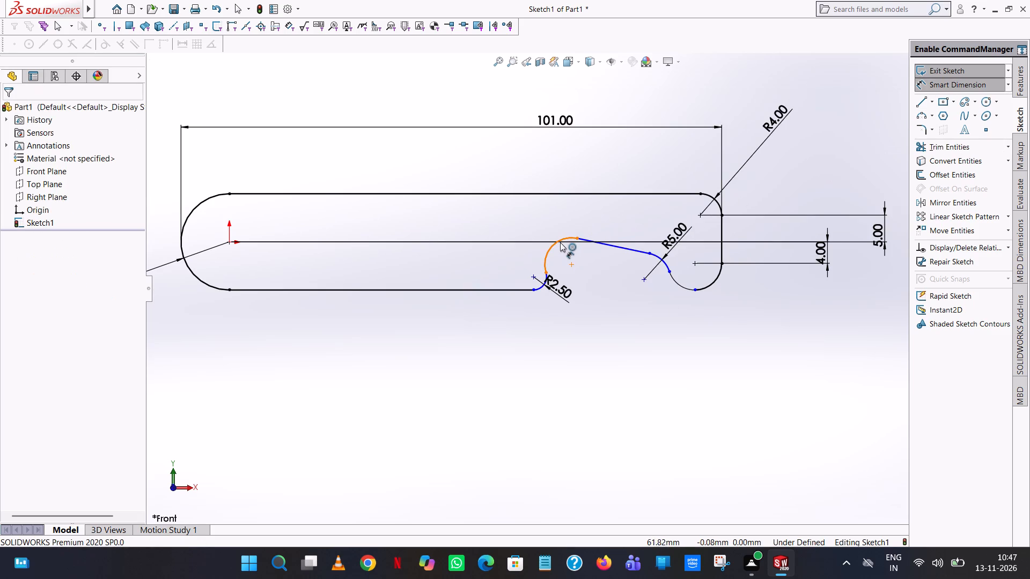
left_click(560, 242)
left_click(475, 181)
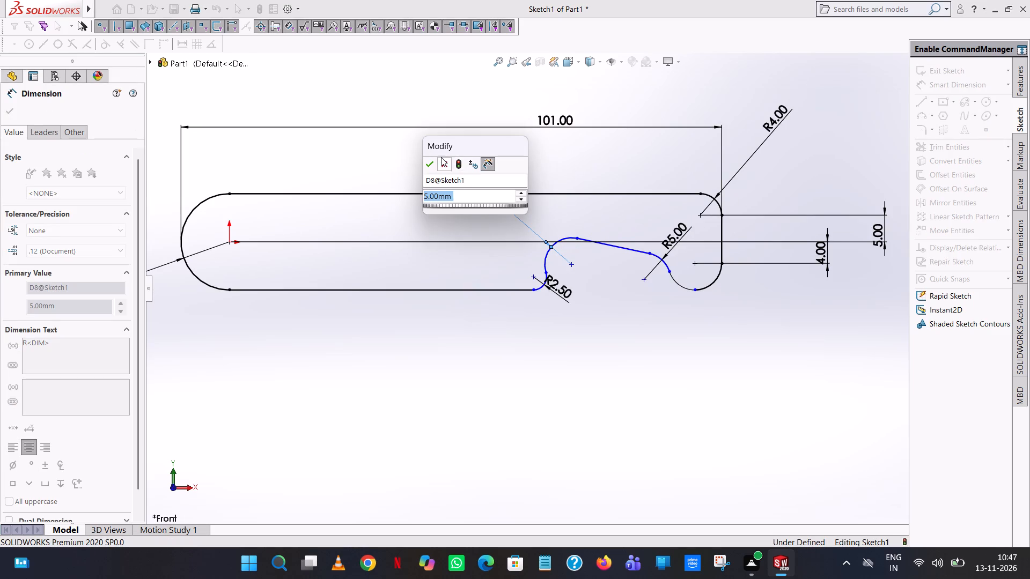
left_click(429, 166)
left_click(450, 255)
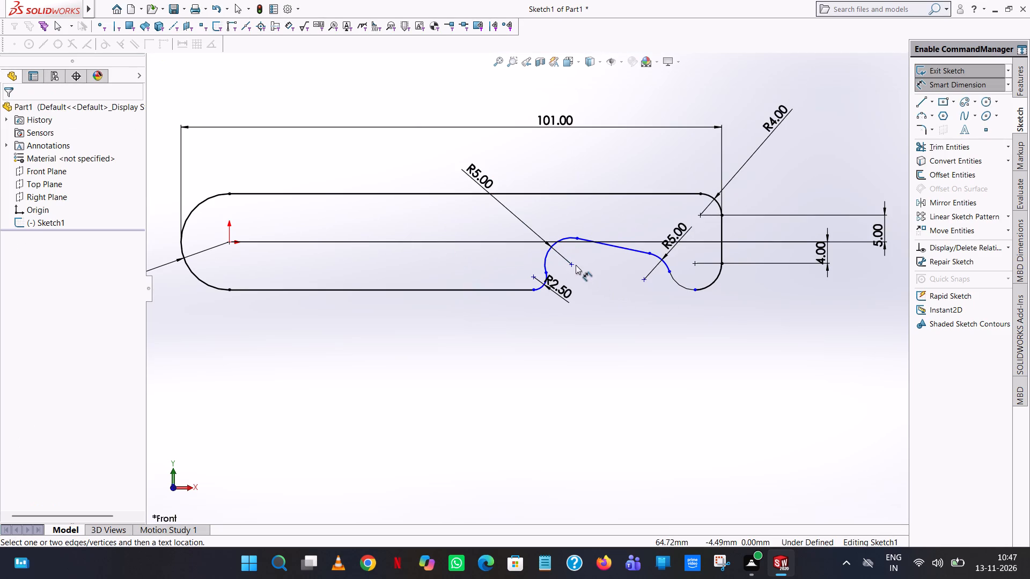
Dimension the horizontal distance between the notch arc's centre and the lower-corner arc's centre, keeping the current value.
left_click(574, 263)
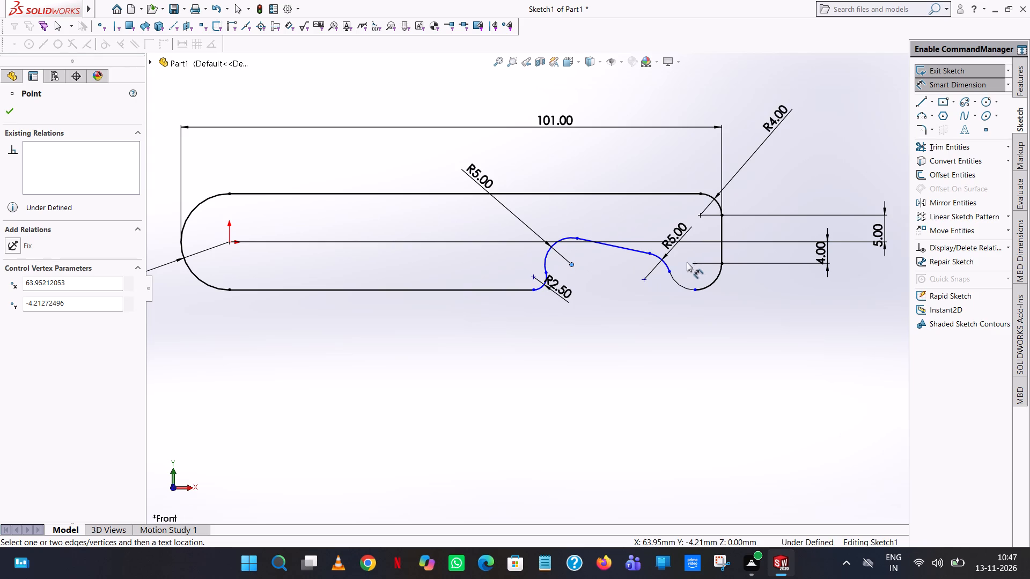
left_click(695, 264)
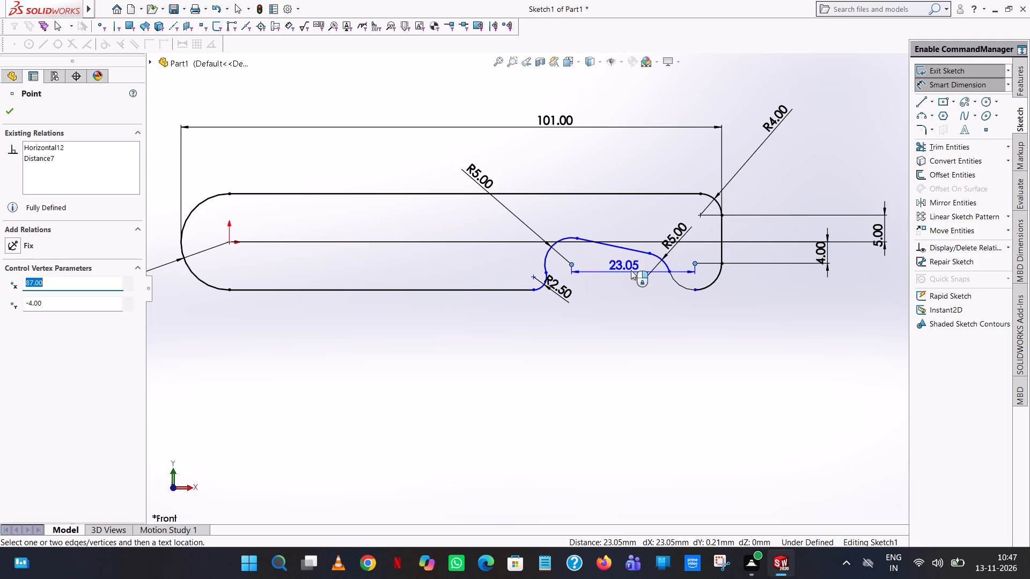
left_click(654, 365)
left_click(611, 348)
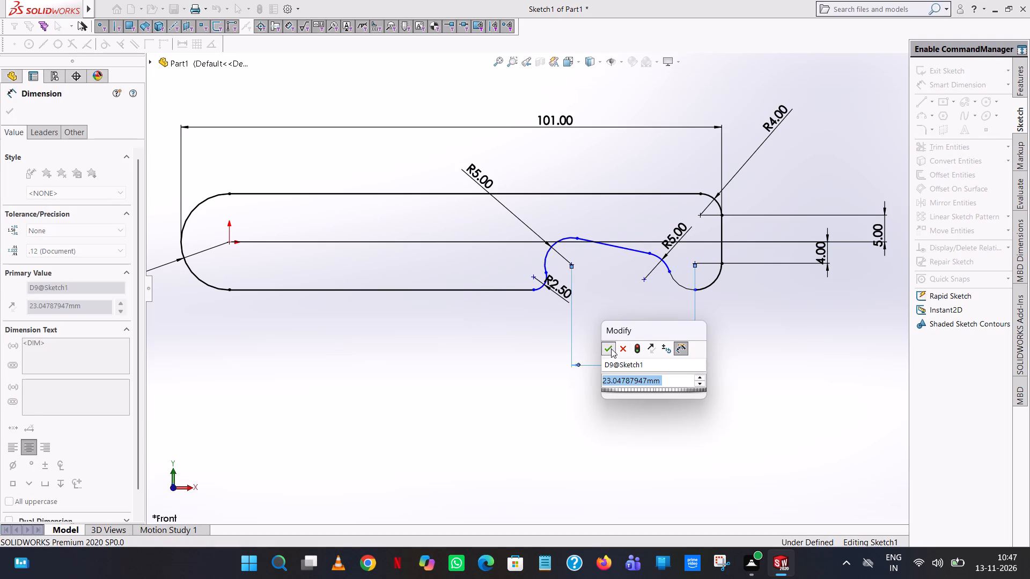
left_click(473, 347)
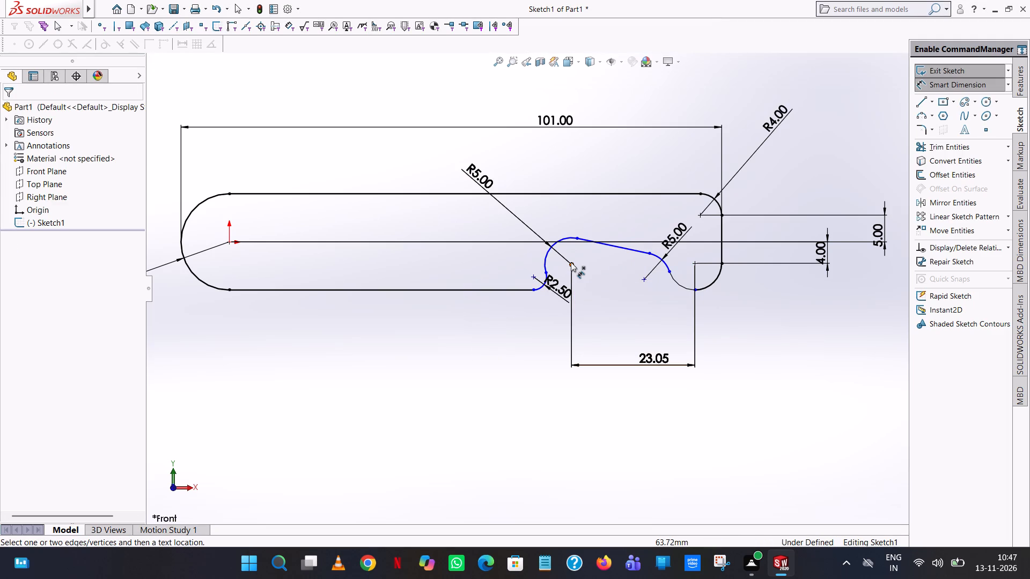
Dimension the vertical distance between the notch arc's centre and the upper R4 corner's centre, keeping the current value.
scroll(693, 264, "down", 2)
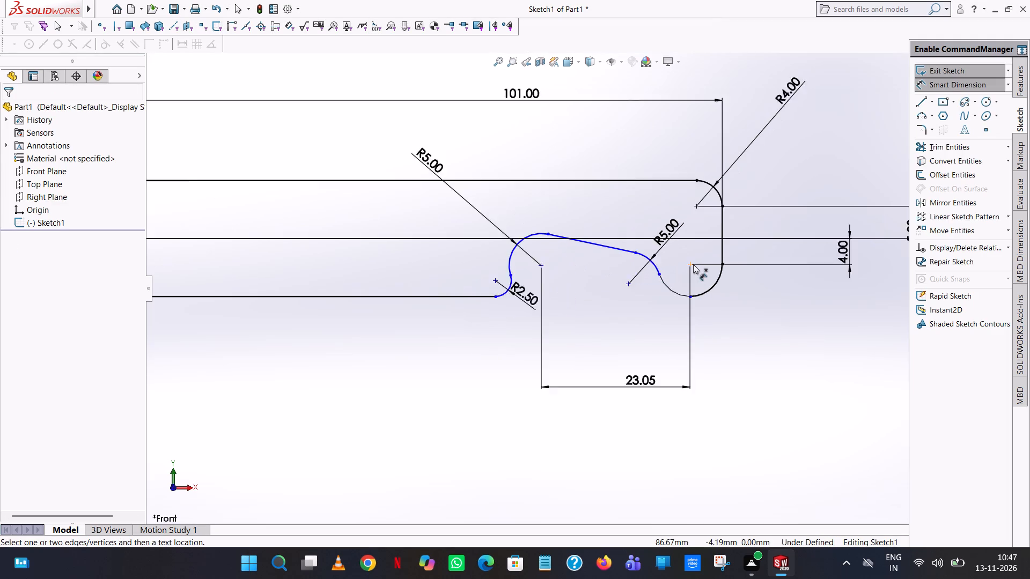
scroll(693, 264, "down", 2)
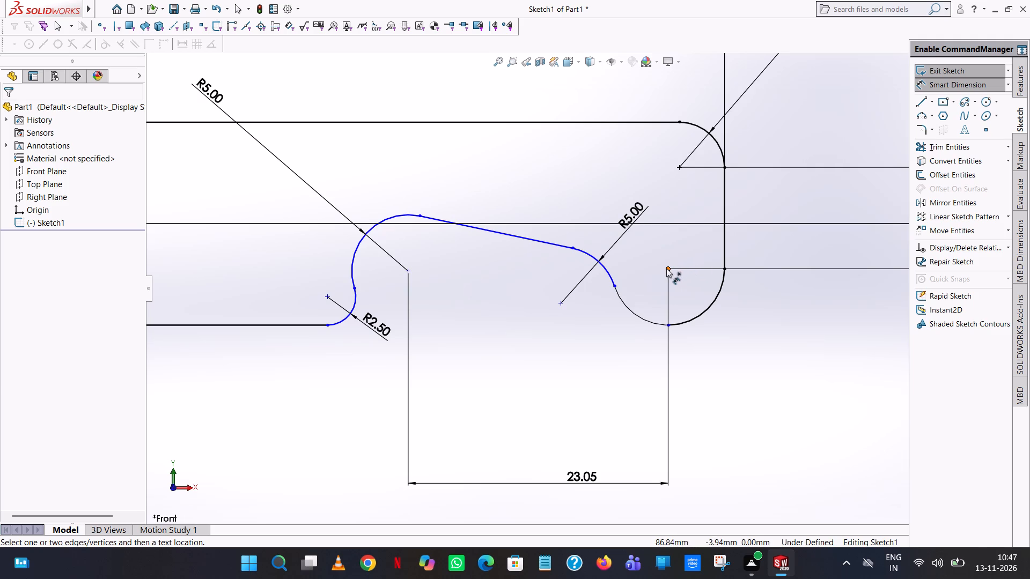
left_click(408, 273)
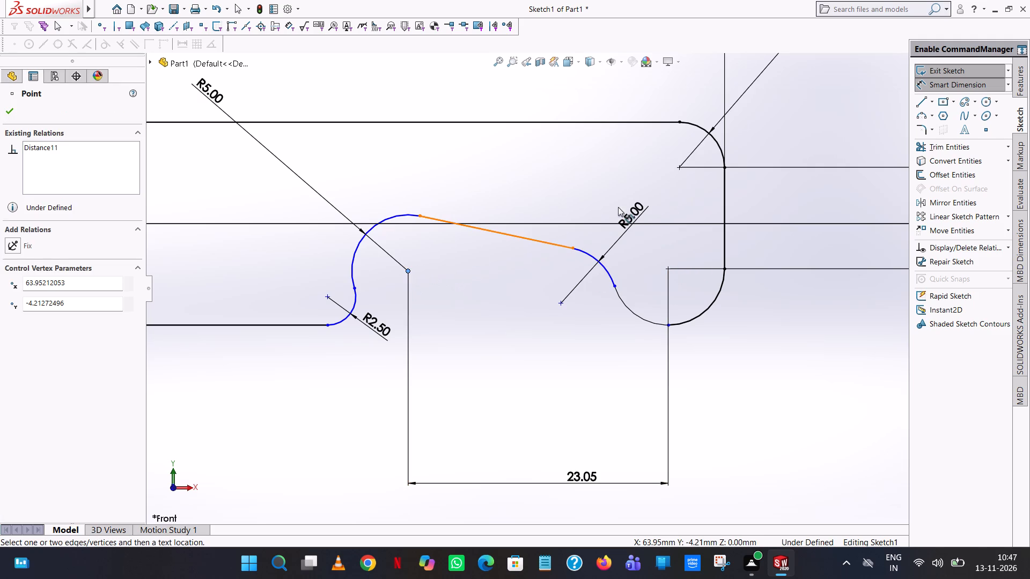
left_click(678, 166)
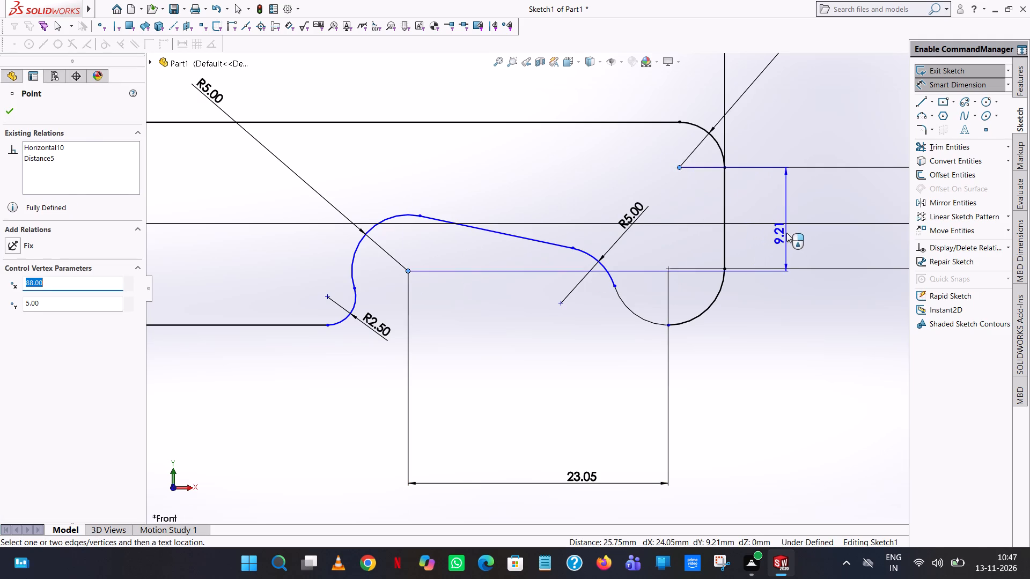
left_click(786, 233)
left_click(742, 212)
left_click(723, 360)
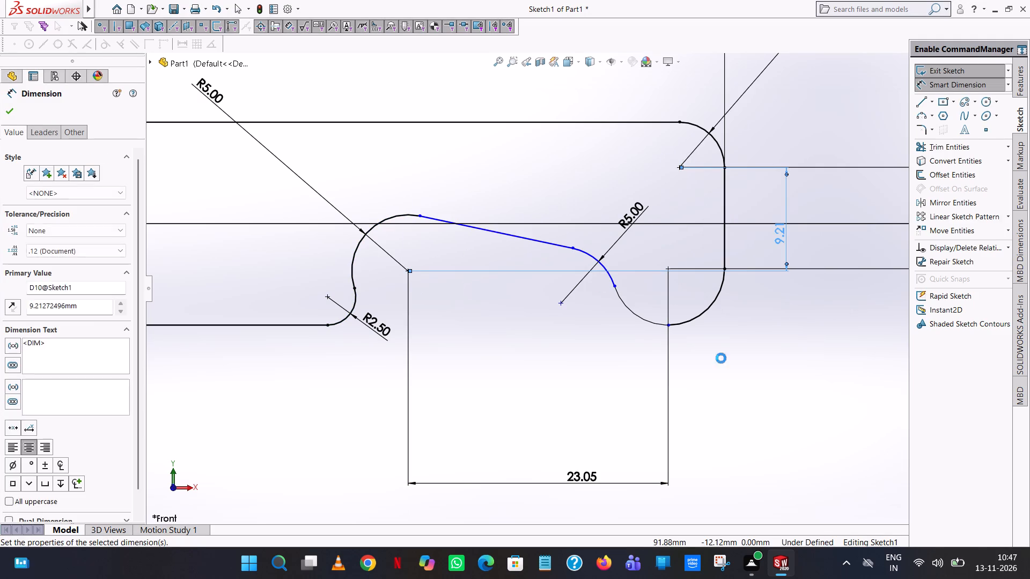
Dimension the horizontal distance between the 5 mm fillet's centre and the lower-corner arc's centre, keeping the current value.
left_click(561, 301)
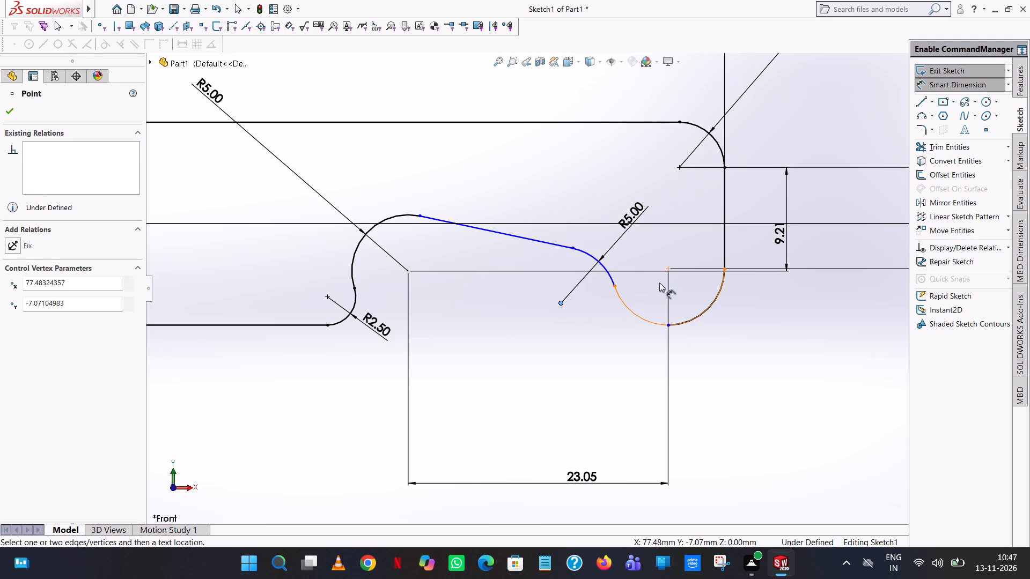
left_click(667, 270)
left_click(637, 434)
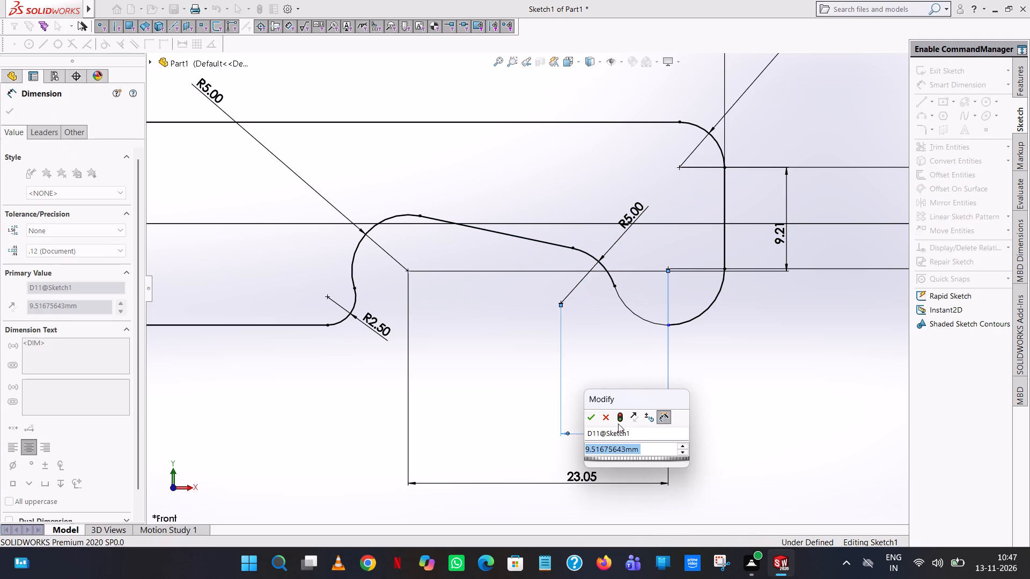
left_click(590, 414)
left_click(509, 363)
Extrude the closed hook profile region 9 mm using the Mid Plane end condition.
scroll(519, 348, "up", 5)
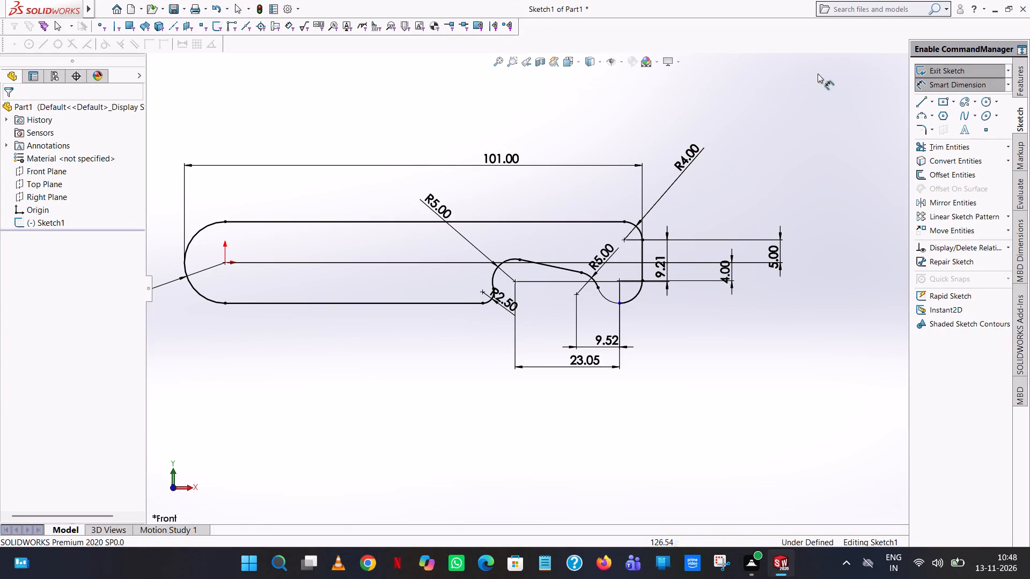
left_click(1018, 84)
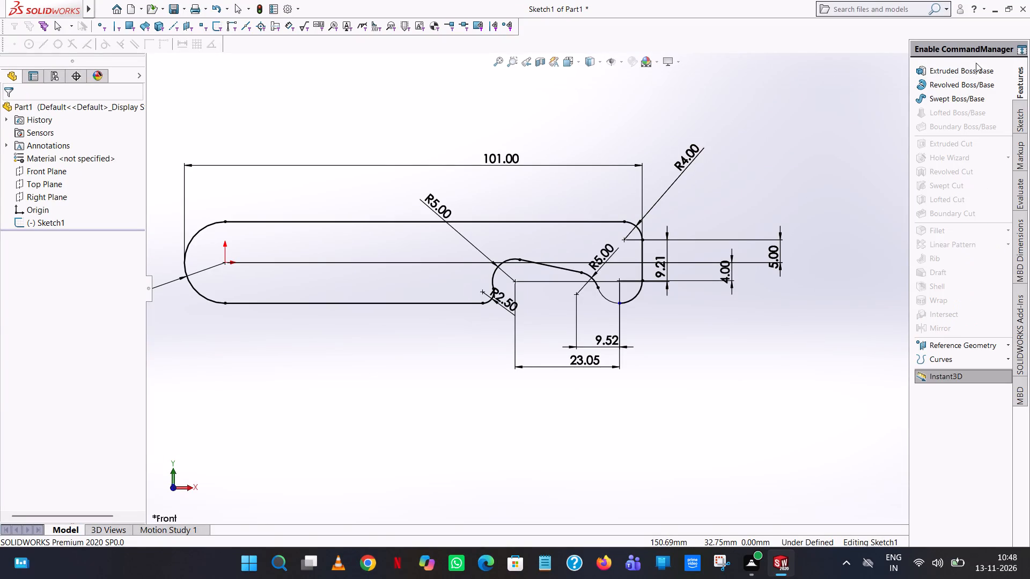
left_click(962, 72)
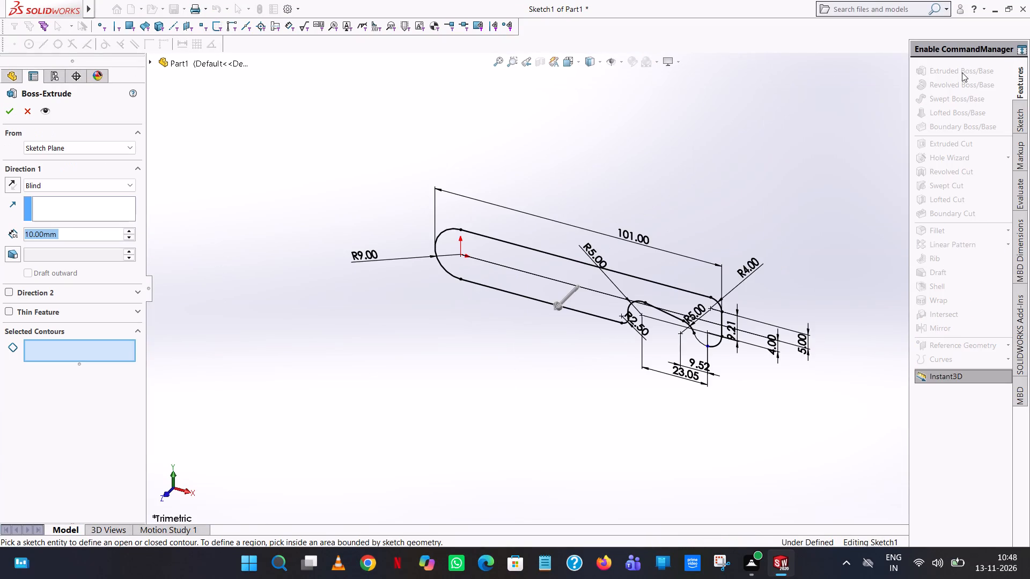
left_click(530, 263)
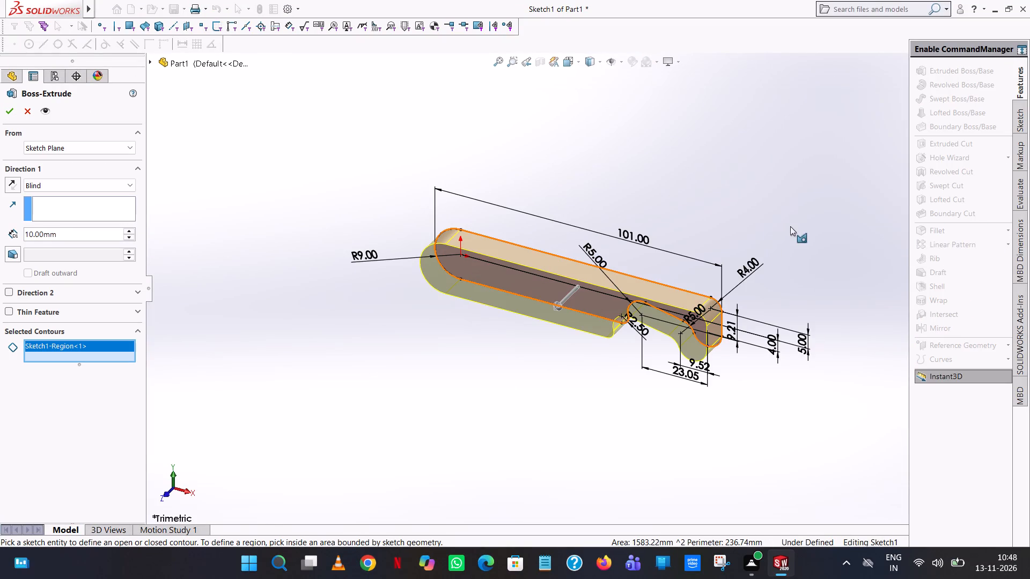
left_click(49, 187)
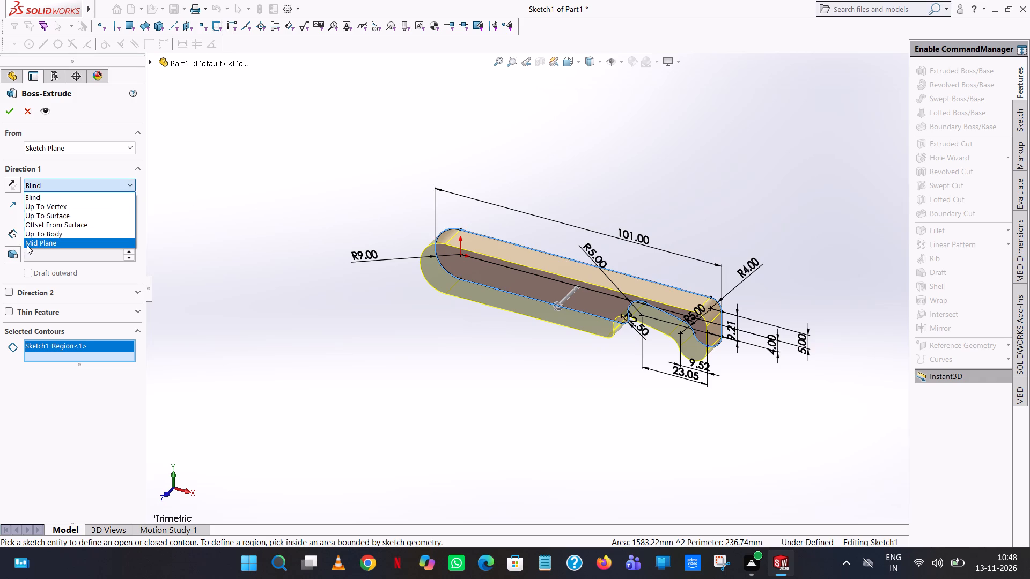
left_click(28, 245)
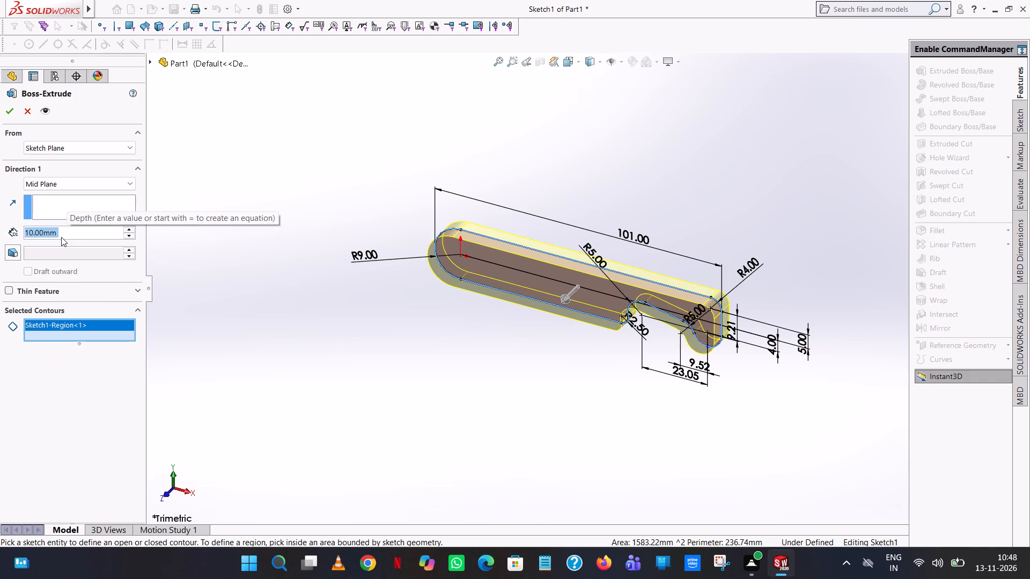
key("9")
key("Return")
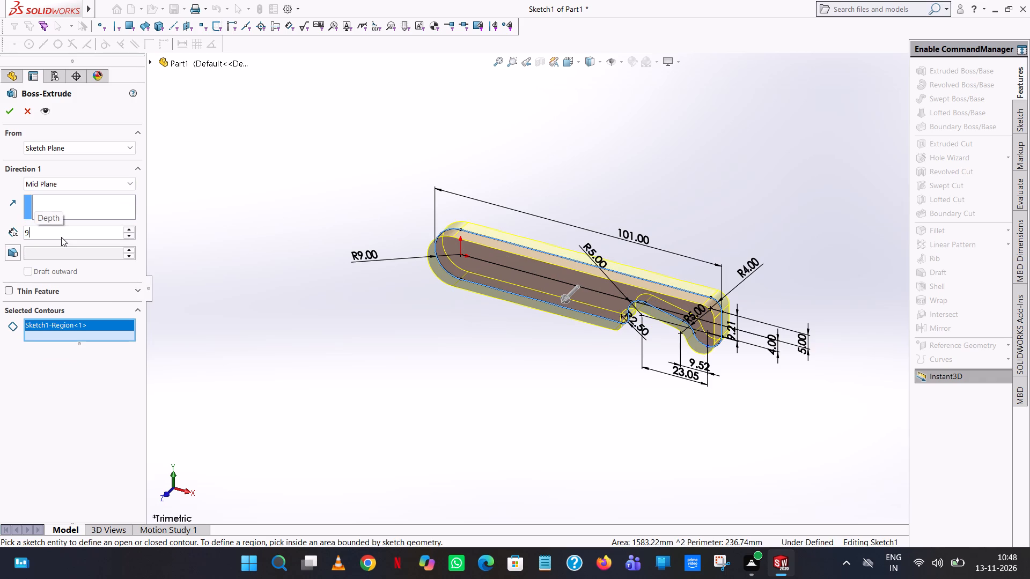
left_click(9, 116)
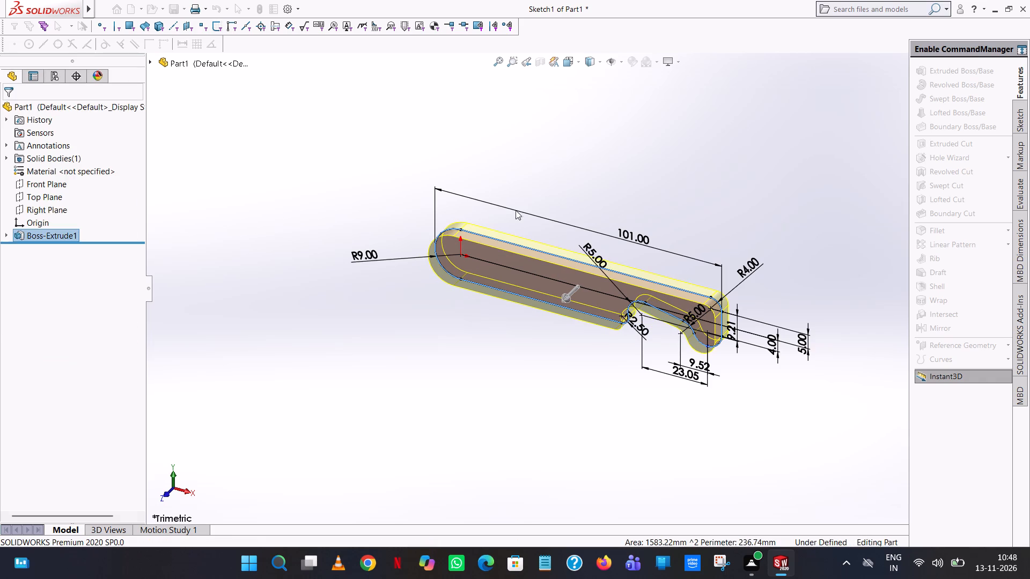
left_click(685, 191)
Start a sketch on the hook body's front flat face, view it face-on and convert the face outline into sketch entities.
scroll(585, 353, "up", 1)
middle_click_drag(584, 352, 640, 307)
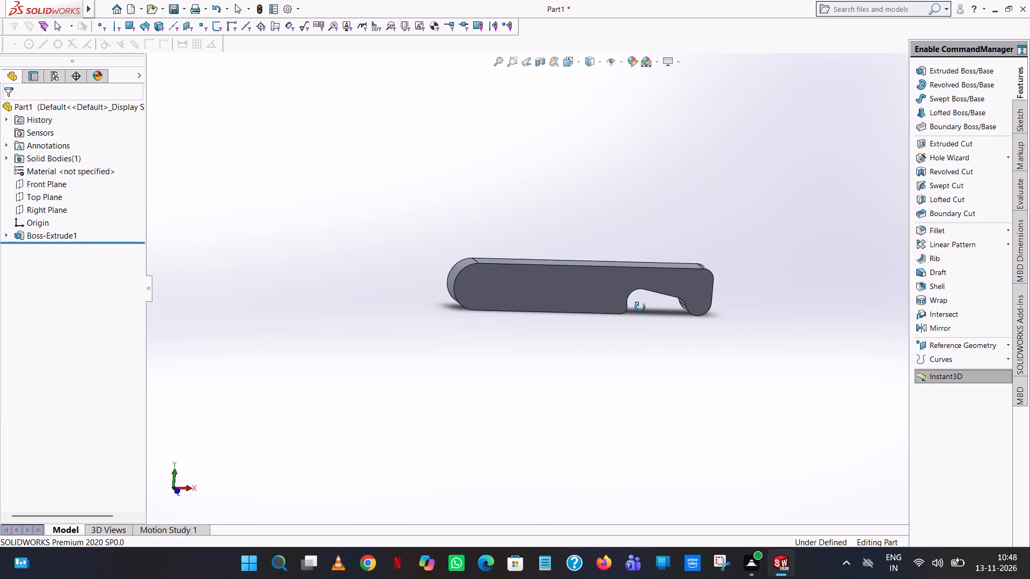
middle_click_drag(640, 307, 627, 288)
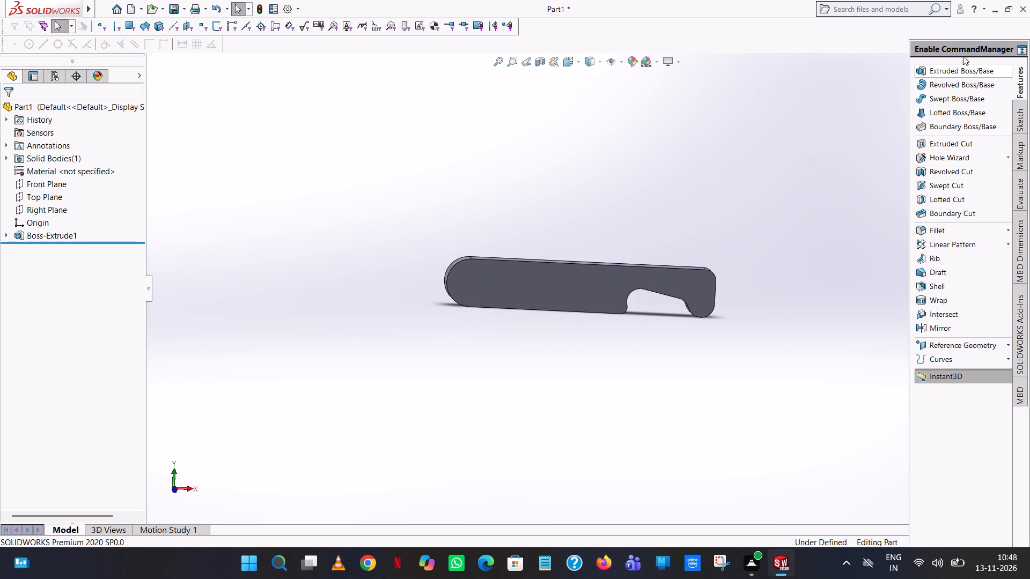
left_click(949, 68)
left_click(517, 280)
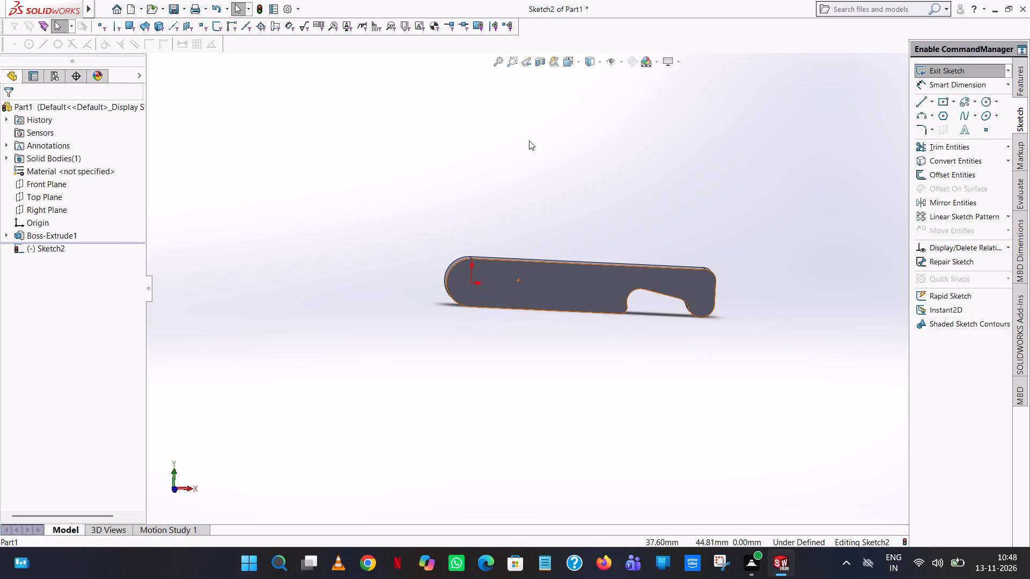
left_click(580, 62)
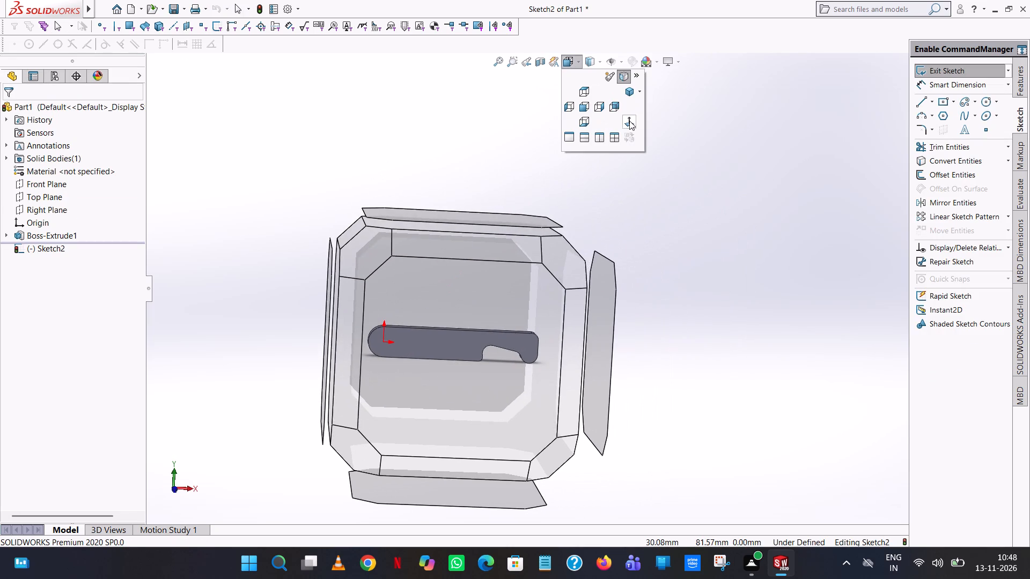
left_click(629, 121)
scroll(641, 247, "down", 3)
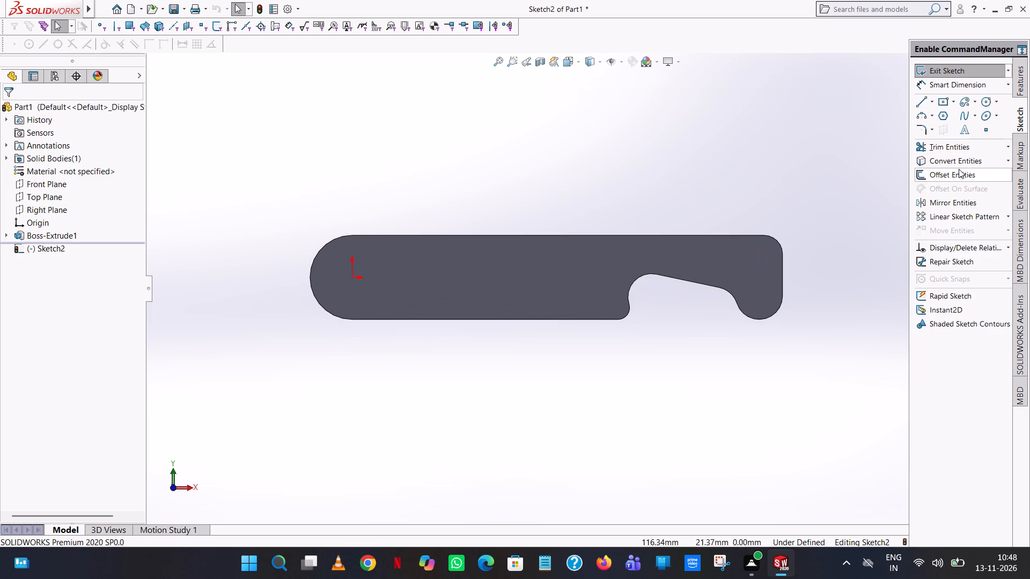
left_click(965, 161)
left_click(437, 308)
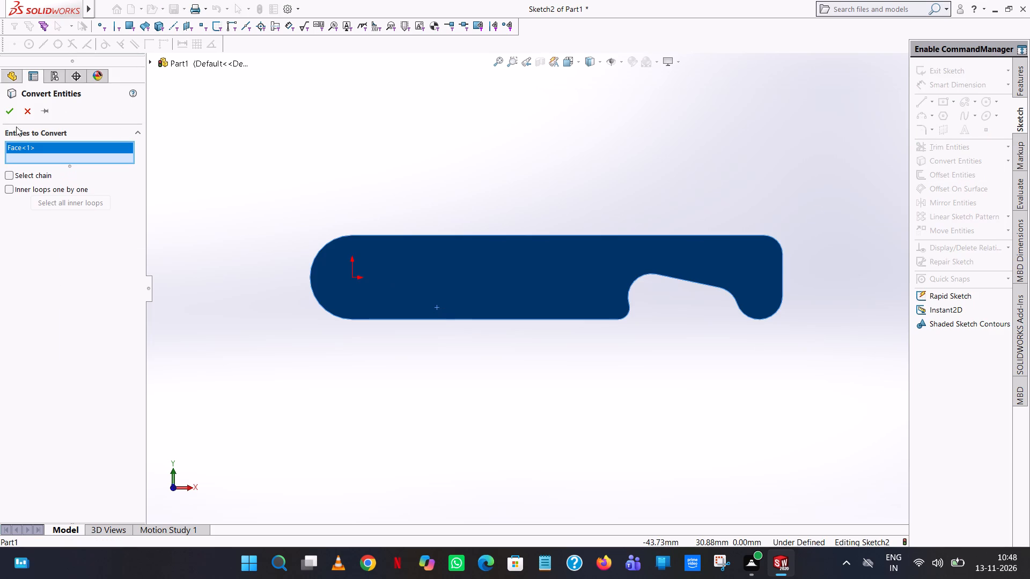
left_click(8, 107)
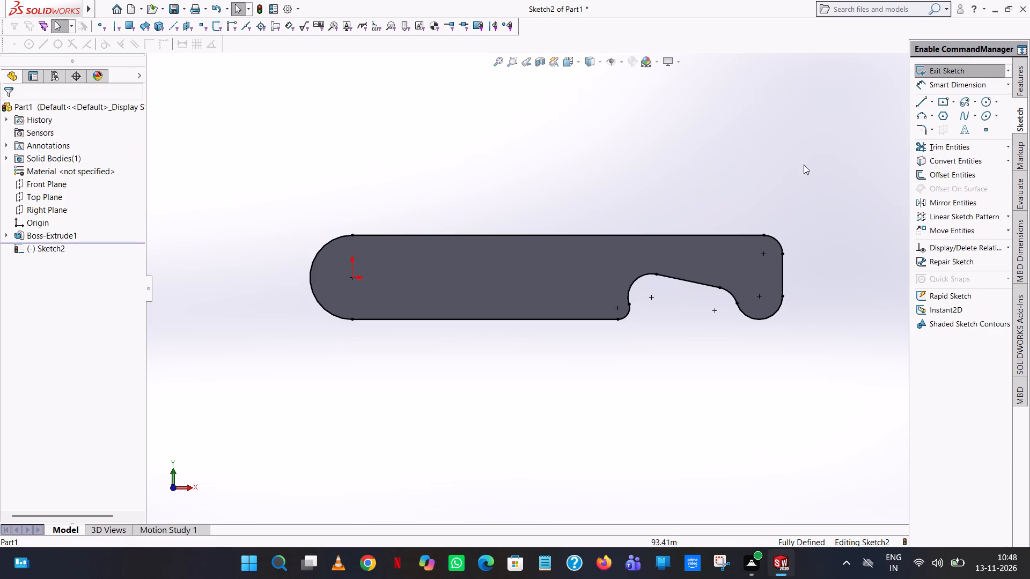
Offset the whole converted outline chain 1 mm inward, reversing the offset direction.
left_click(965, 175)
left_click_drag(850, 181, 408, 154)
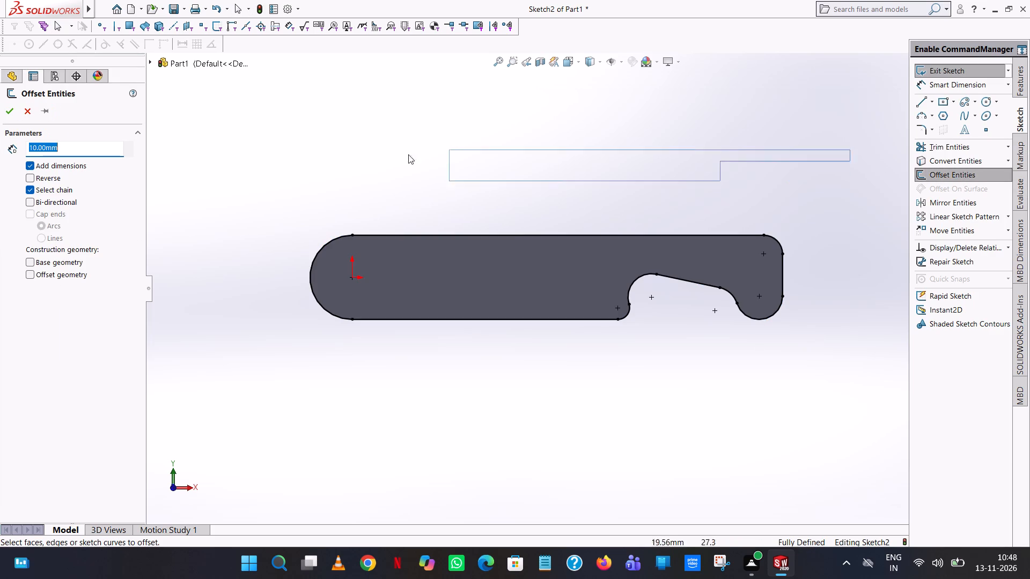
left_click_drag(408, 154, 169, 430)
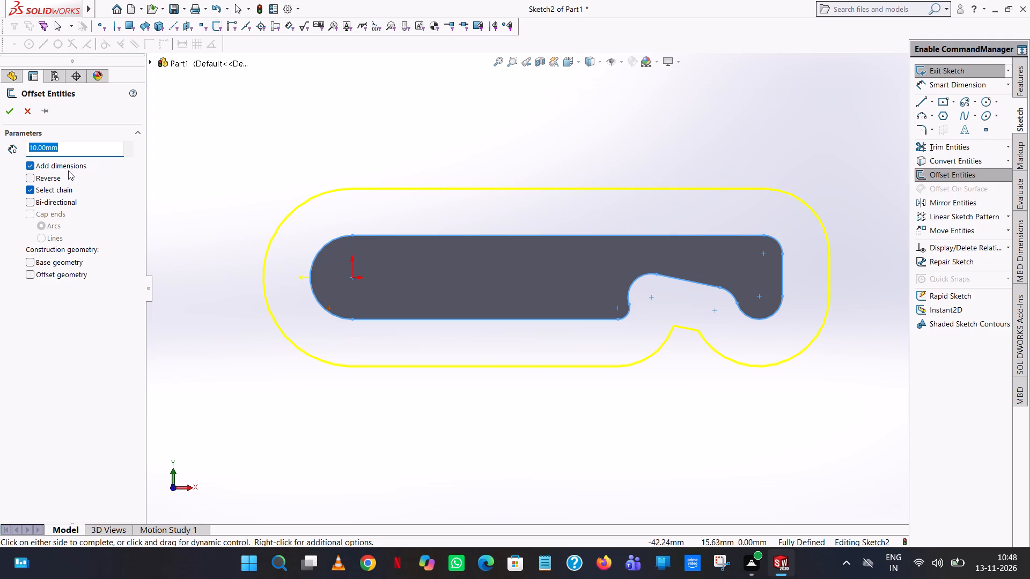
type("11")
key("BackSpace")
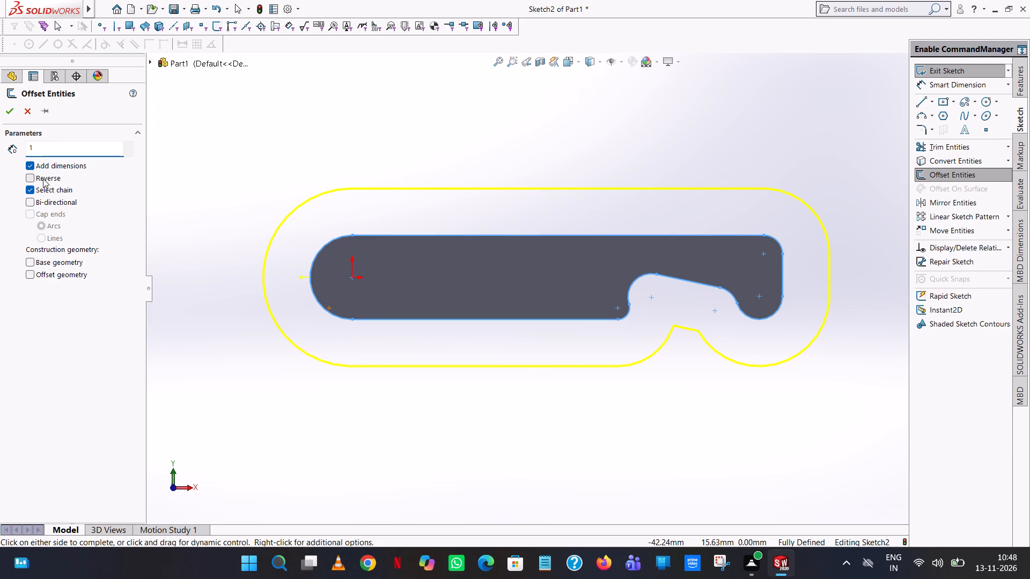
left_click(31, 175)
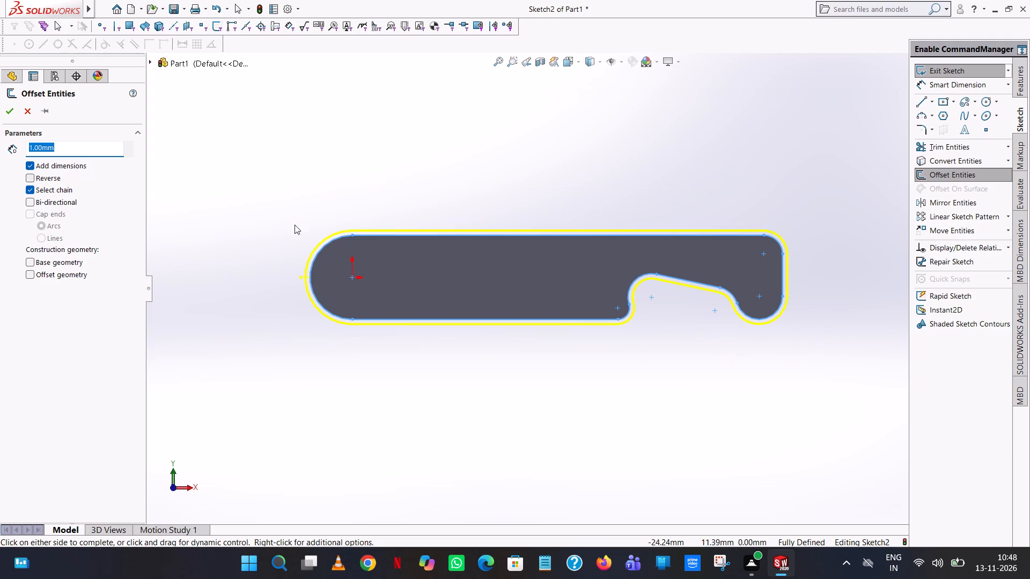
scroll(465, 224, "down", 2)
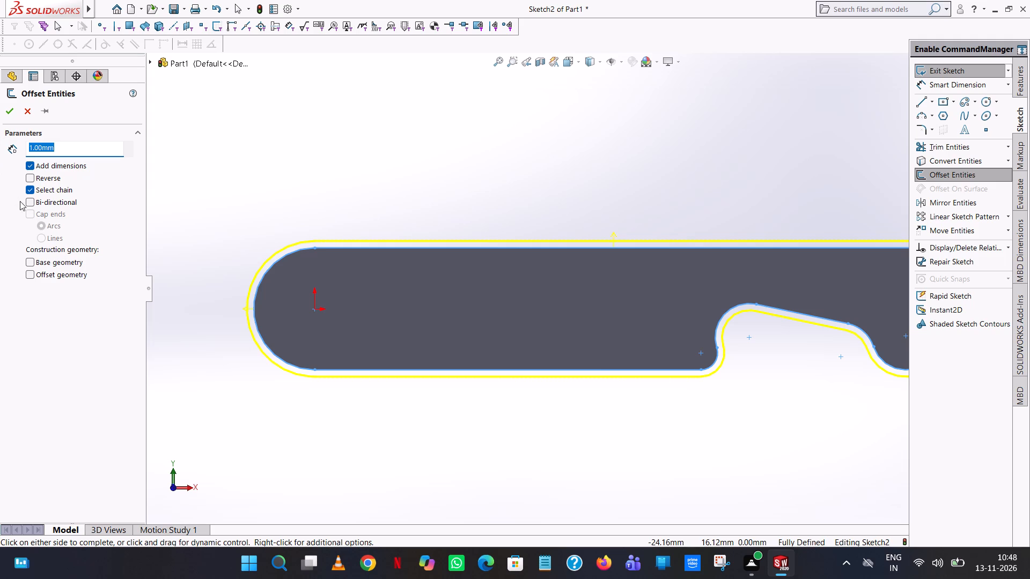
left_click(32, 176)
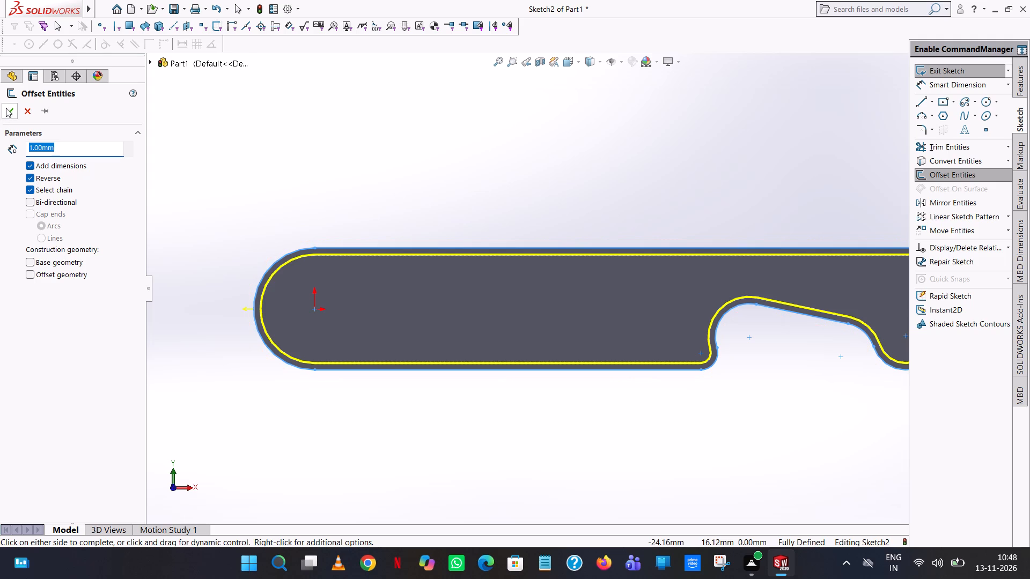
left_click(6, 108)
Extrude the narrow band between the outline and its offset 1 mm Blind as a raised rim merged with the body.
scroll(673, 204, "up", 2)
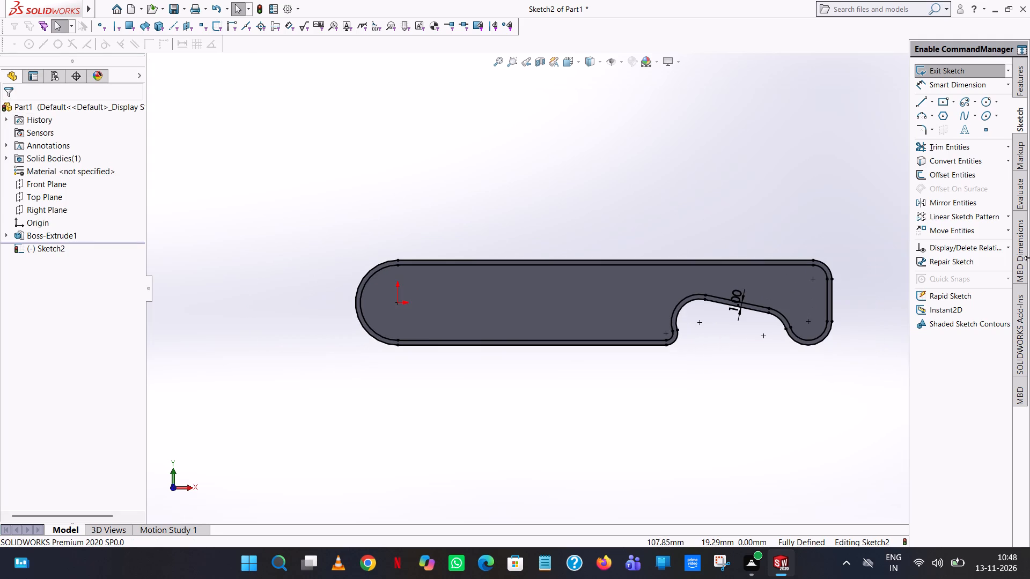
left_click(1023, 81)
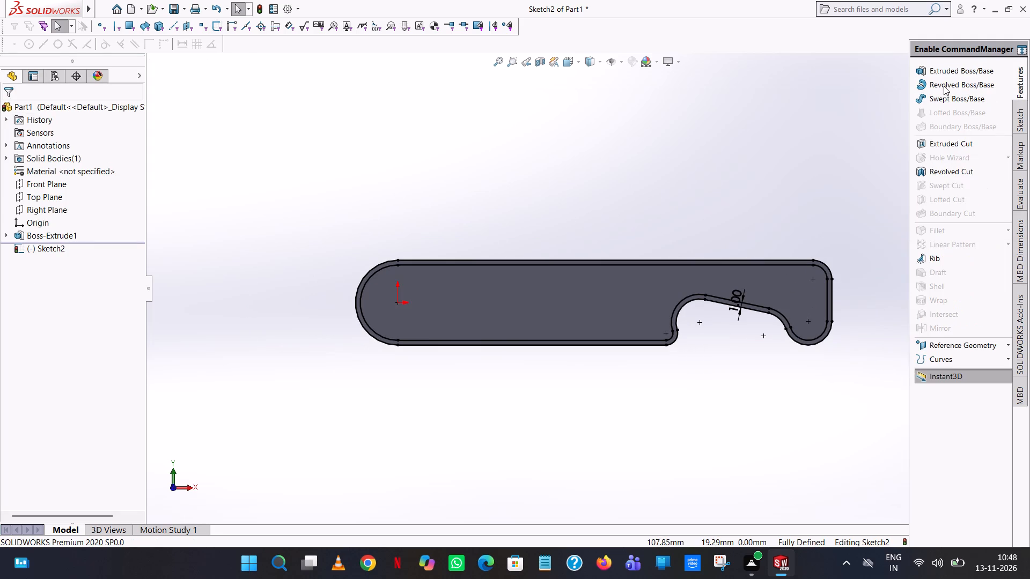
left_click(937, 66)
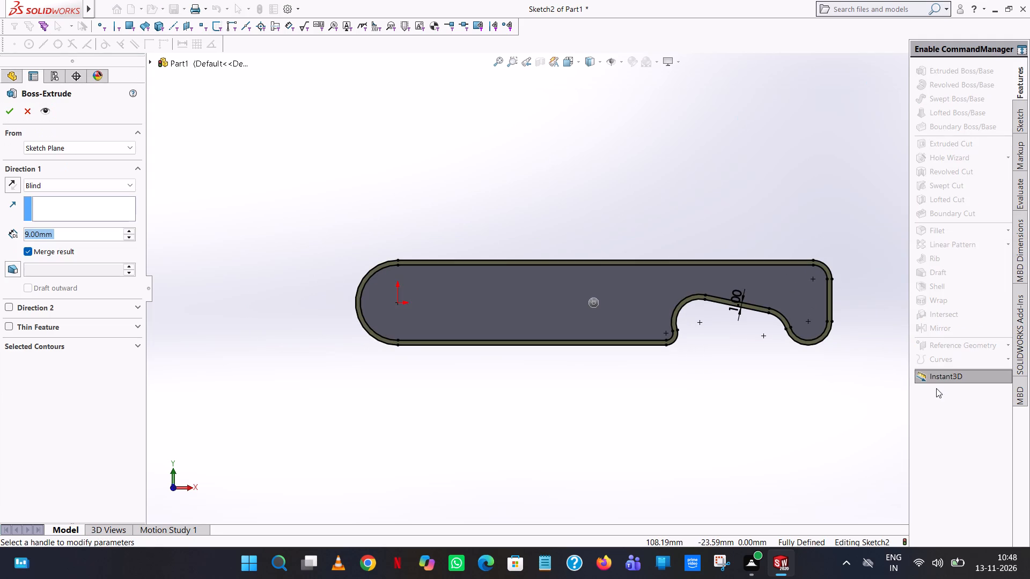
key("1")
key("Return")
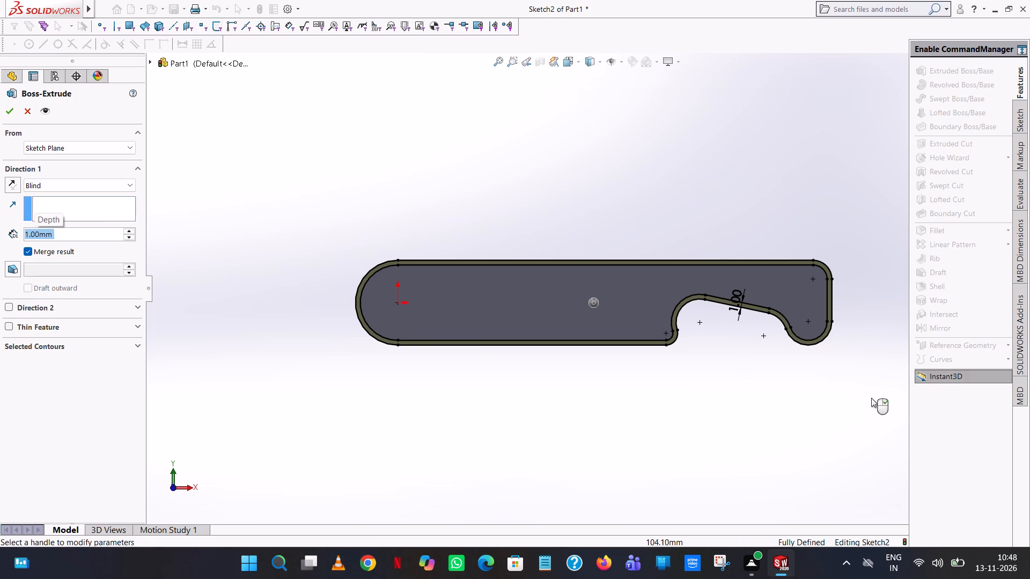
left_click(4, 110)
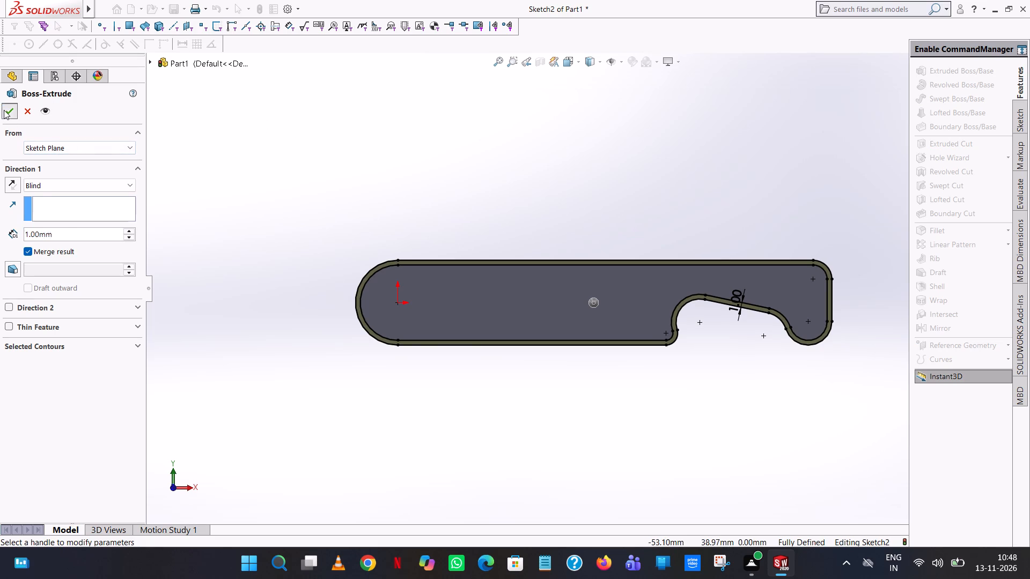
left_click(524, 121)
Mirror the raised rim extrusion about the Front Plane onto the opposite face of the hook.
scroll(565, 158, "up", 1)
middle_click_drag(565, 158, 487, 165)
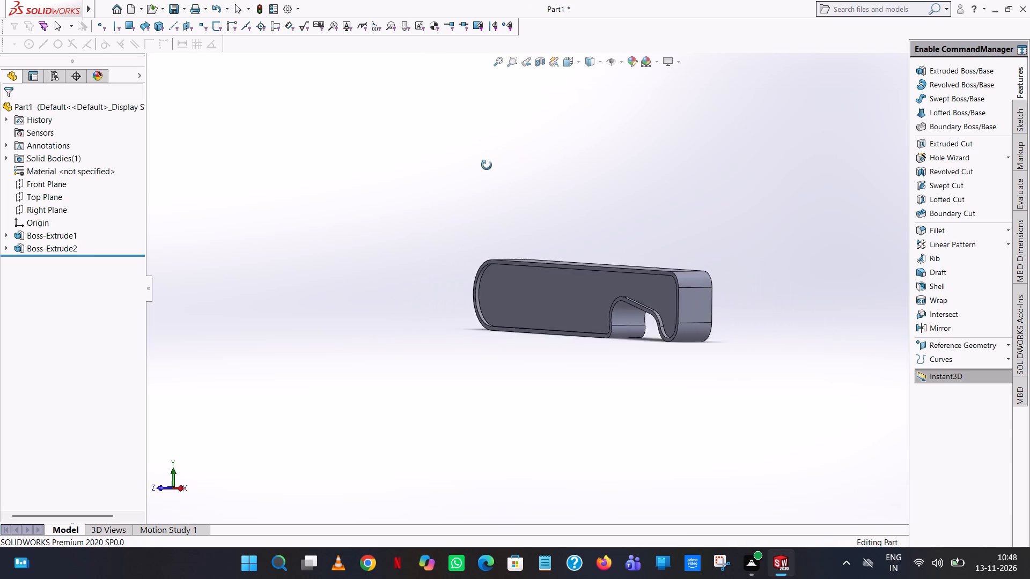
middle_click_drag(487, 165, 321, 225)
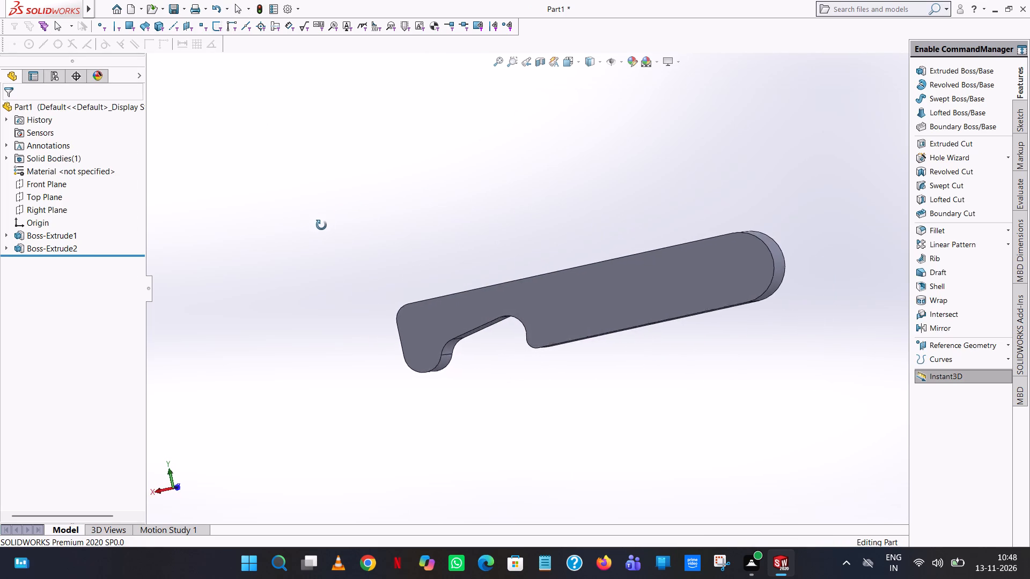
middle_click_drag(321, 225, 275, 474)
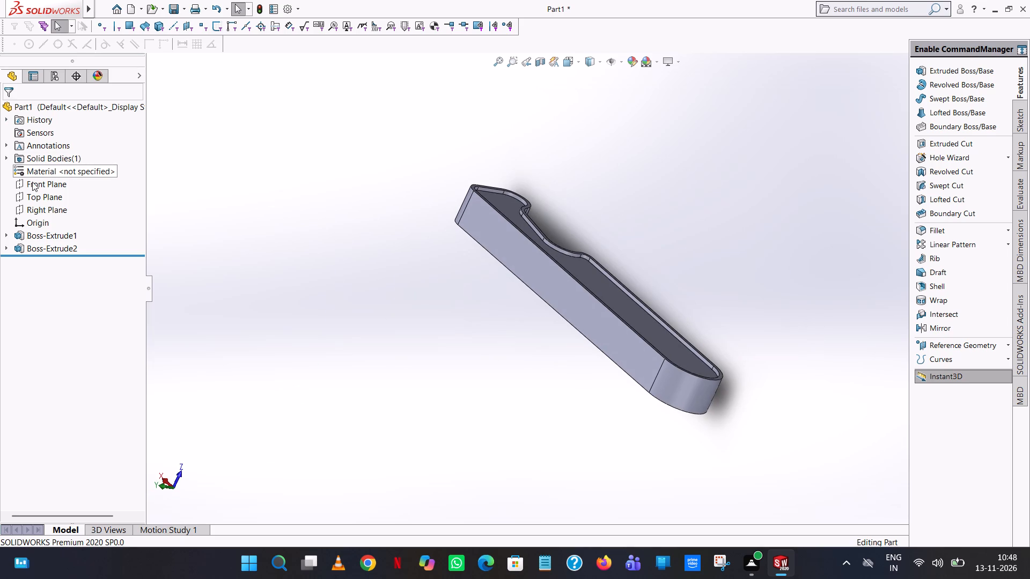
left_click(27, 189)
middle_click_drag(265, 278, 282, 235)
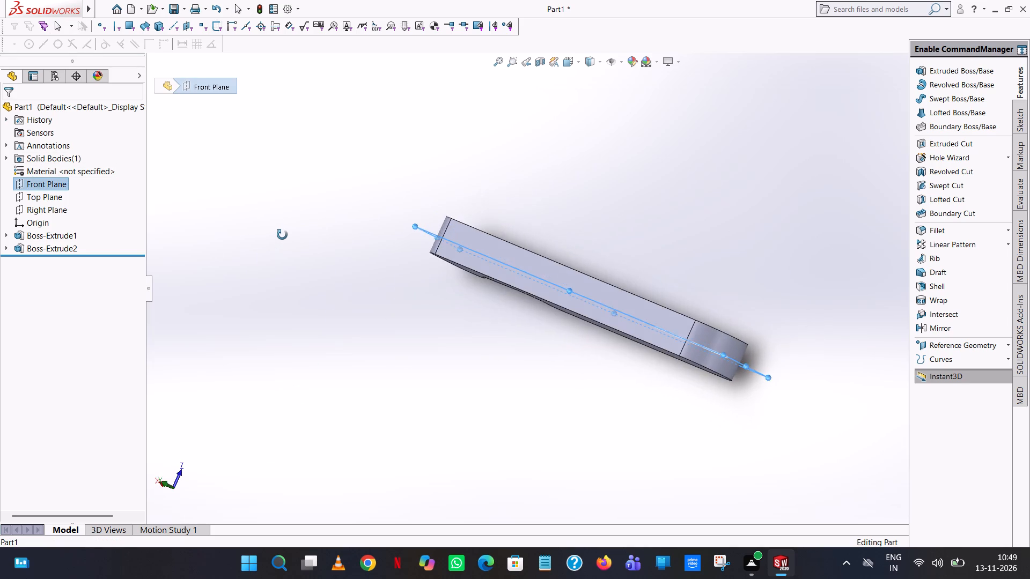
middle_click_drag(282, 235, 268, 286)
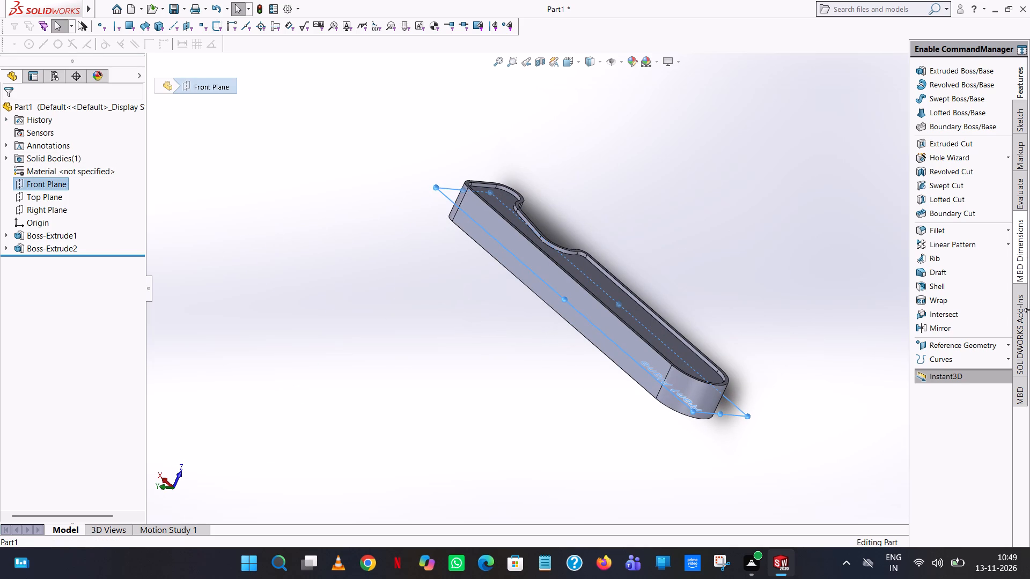
left_click(960, 328)
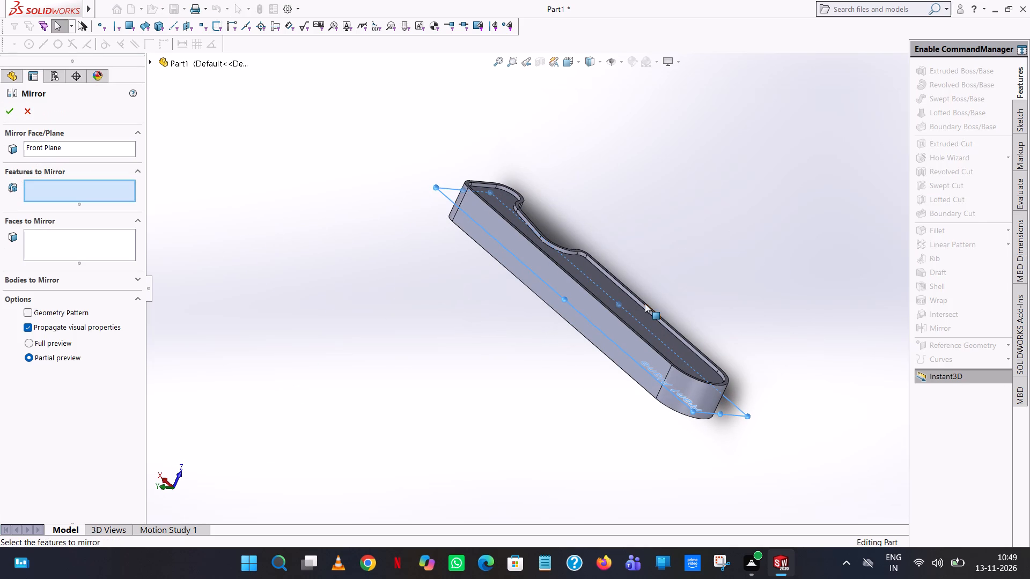
left_click(646, 309)
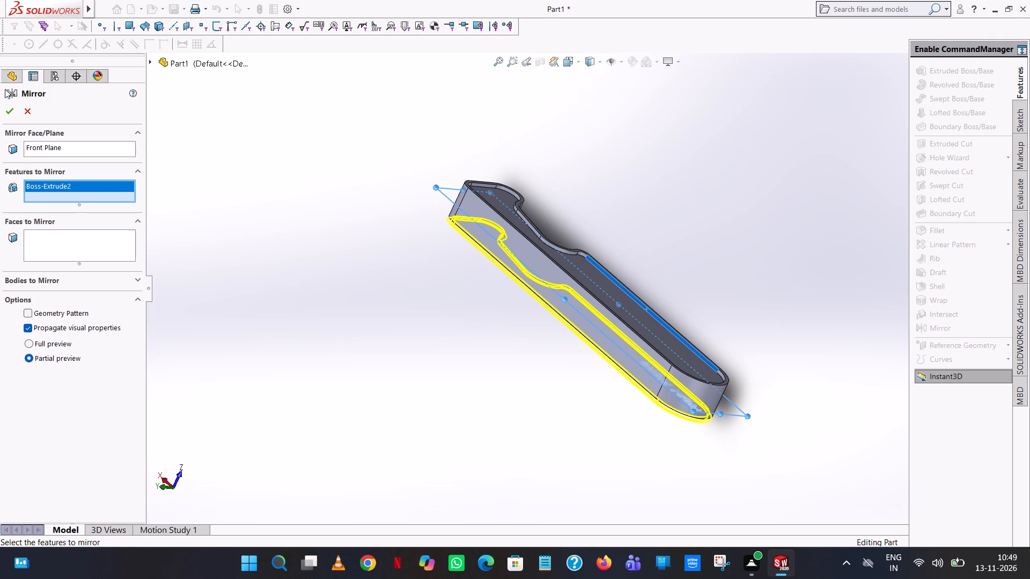
left_click(7, 114)
scroll(368, 302, "up", 1)
middle_click_drag(369, 302, 429, 136)
scroll(373, 289, "up", 1)
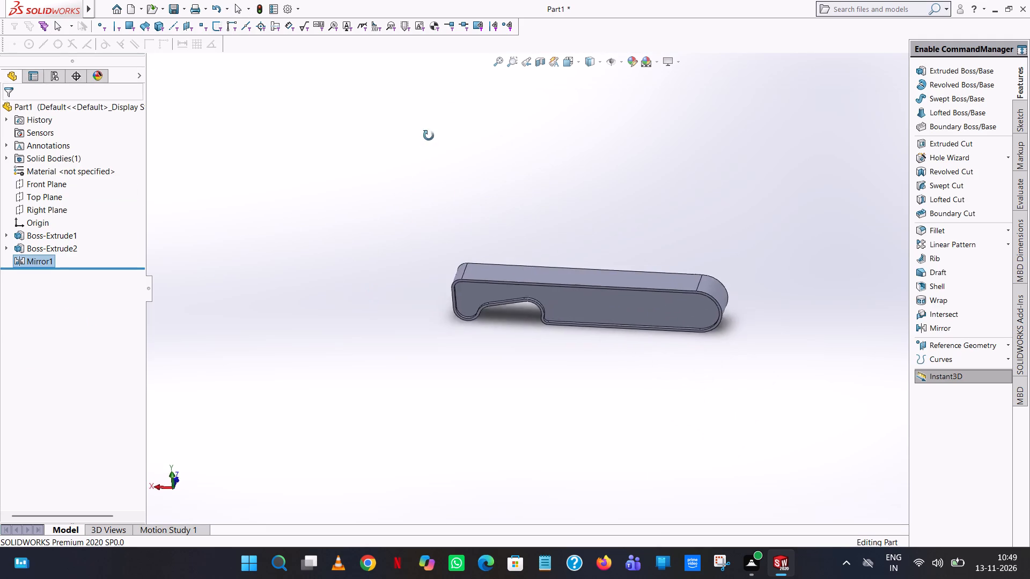
Sketch a circle of radius 9.5/2 mm centred on the origin on the recessed flat face at the hook's rounded end, for an extruded cut.
middle_click_drag(429, 136, 497, 154)
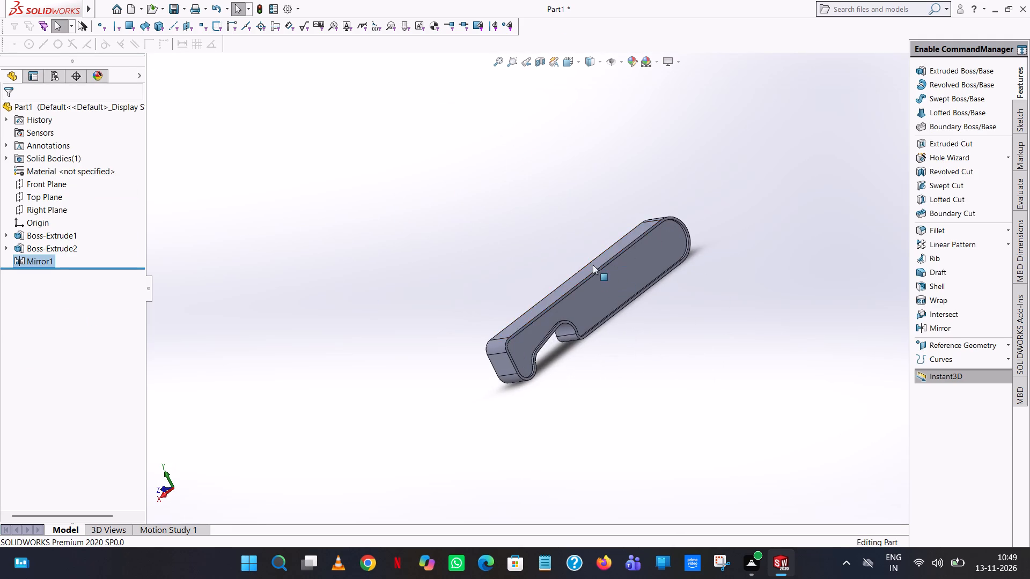
scroll(597, 261, "down", 8)
scroll(740, 243, "up", 8)
middle_click_drag(702, 255, 643, 259)
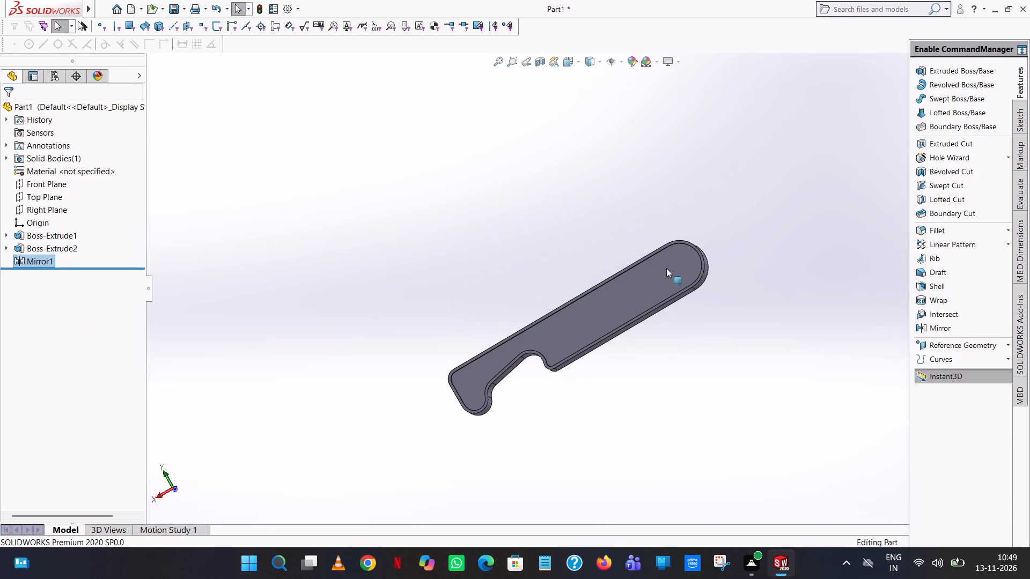
scroll(678, 263, "down", 10)
middle_click_drag(679, 263, 708, 249)
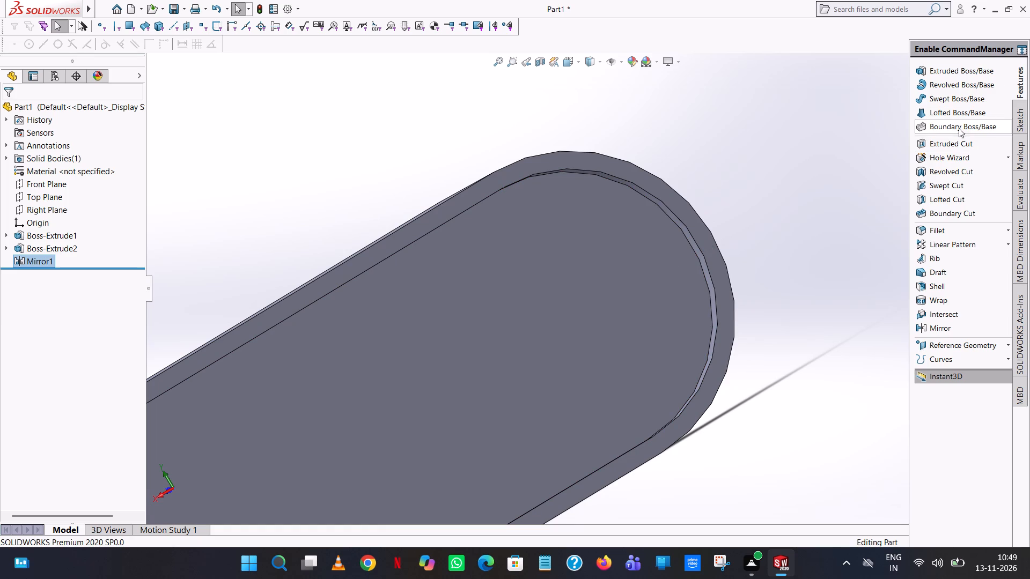
left_click(949, 143)
left_click(563, 251)
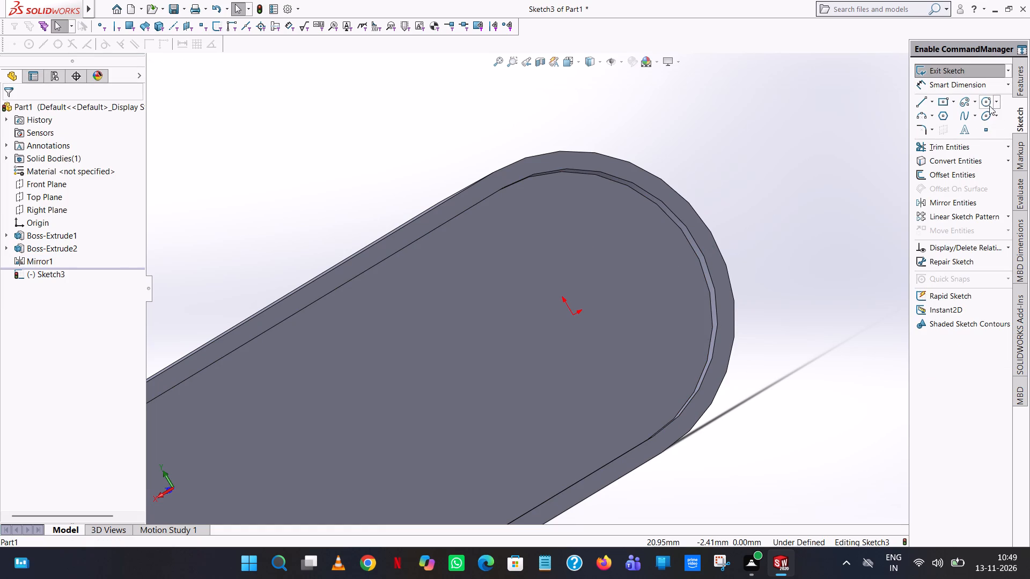
left_click(984, 98)
left_click(573, 316)
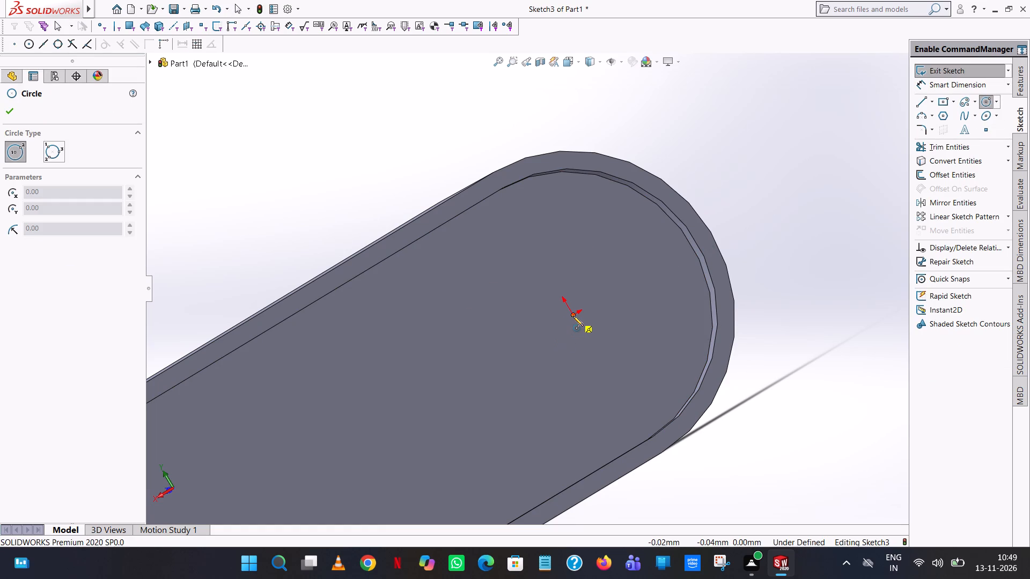
left_click(604, 221)
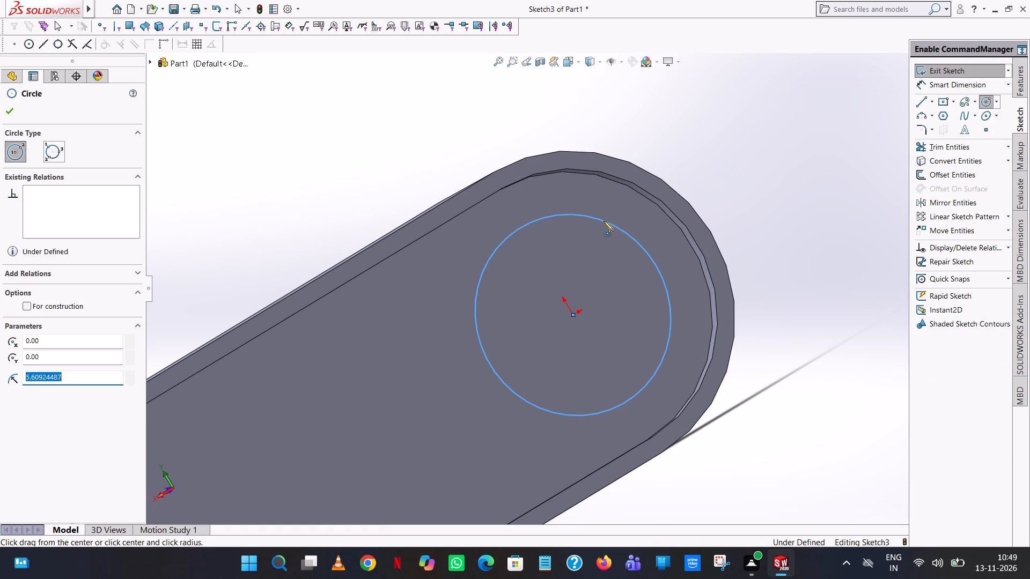
type("9.5/")
key("2")
key("Return")
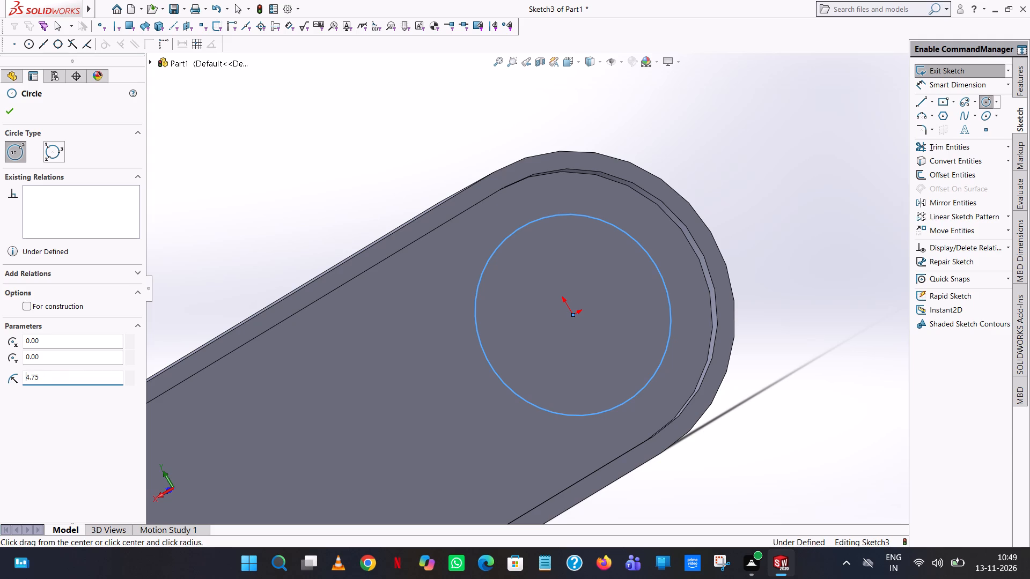
right_click(601, 221)
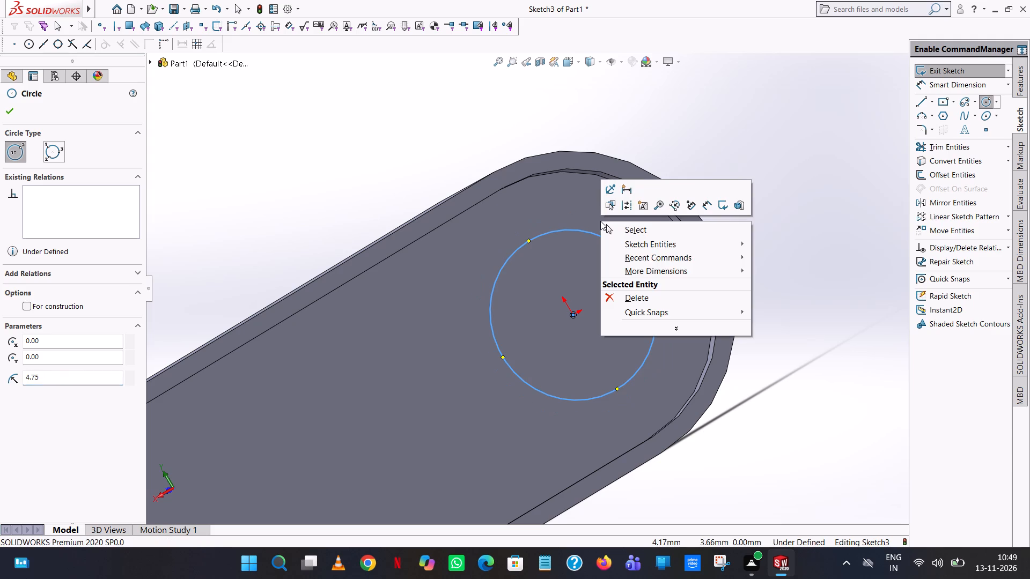
left_click(635, 229)
Add a 9.50 mm diameter dimension to the circle.
left_click(979, 87)
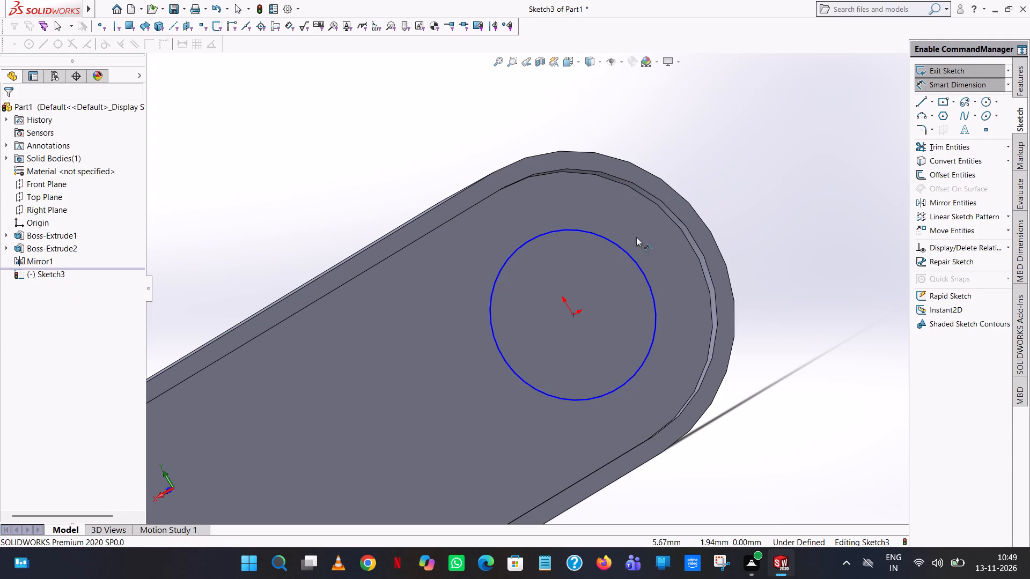
left_click(626, 253)
left_click(807, 132)
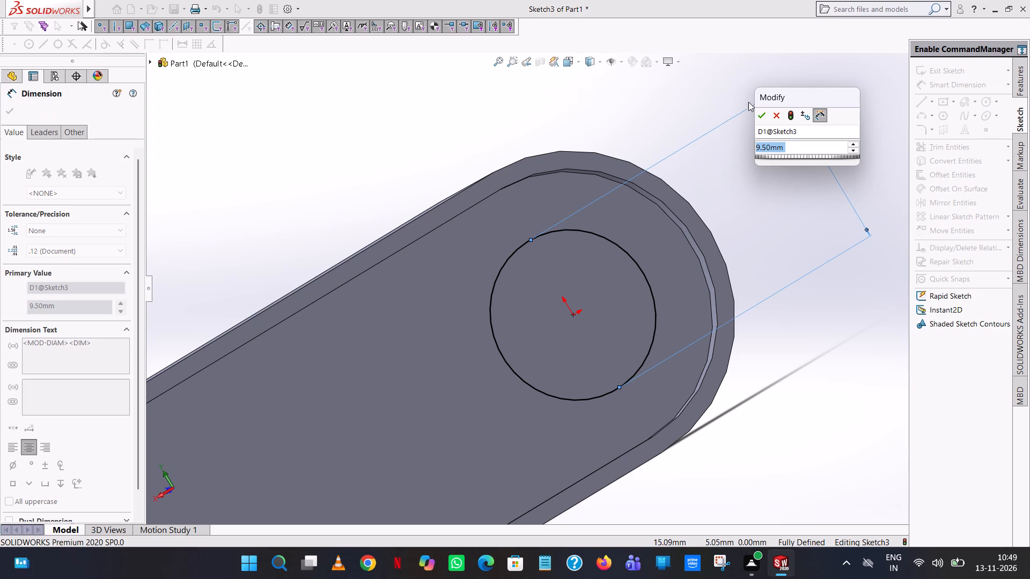
left_click(757, 115)
left_click(757, 115)
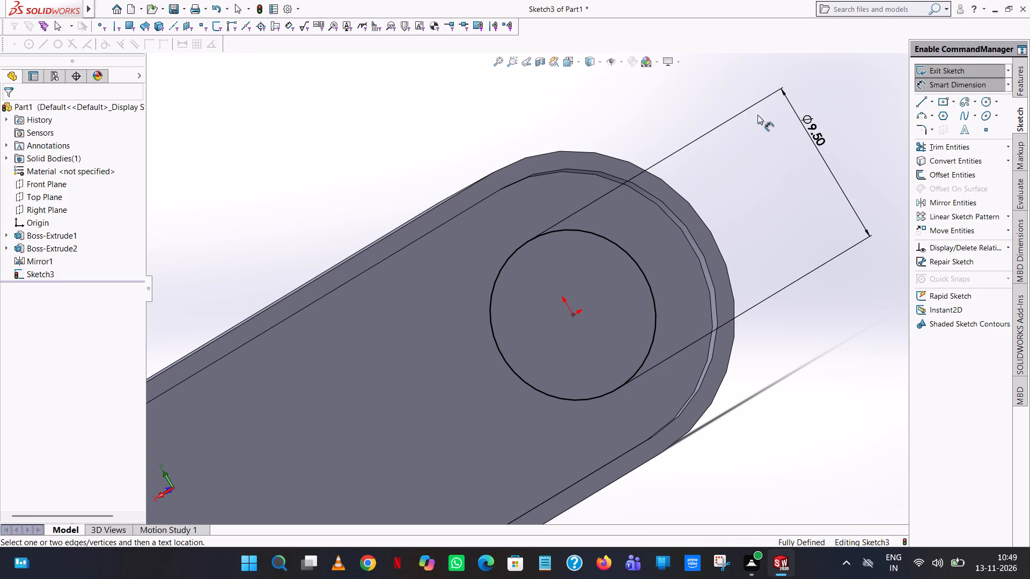
left_click(850, 102)
Cut-extrude the circle 16 mm Blind through the full thickness of the rounded end.
left_click(1025, 77)
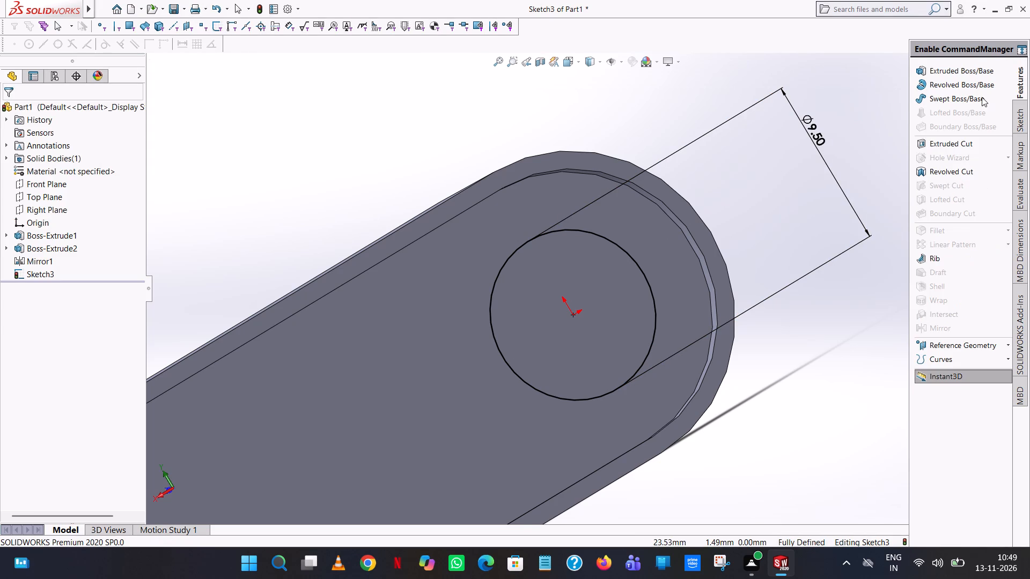
left_click(939, 145)
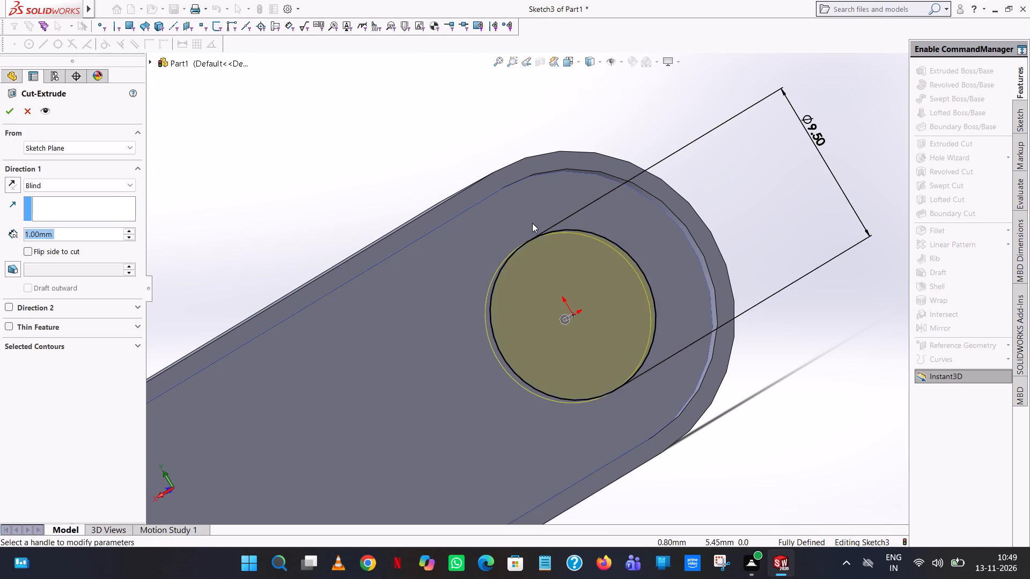
middle_click_drag(532, 223, 377, 268)
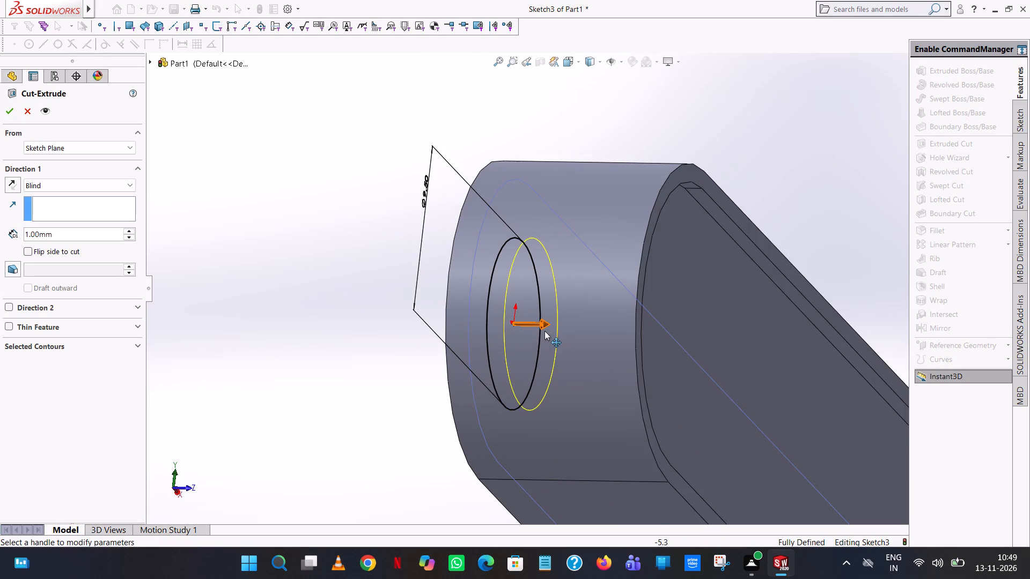
left_click_drag(542, 332, 787, 318)
scroll(667, 187, "up", 7)
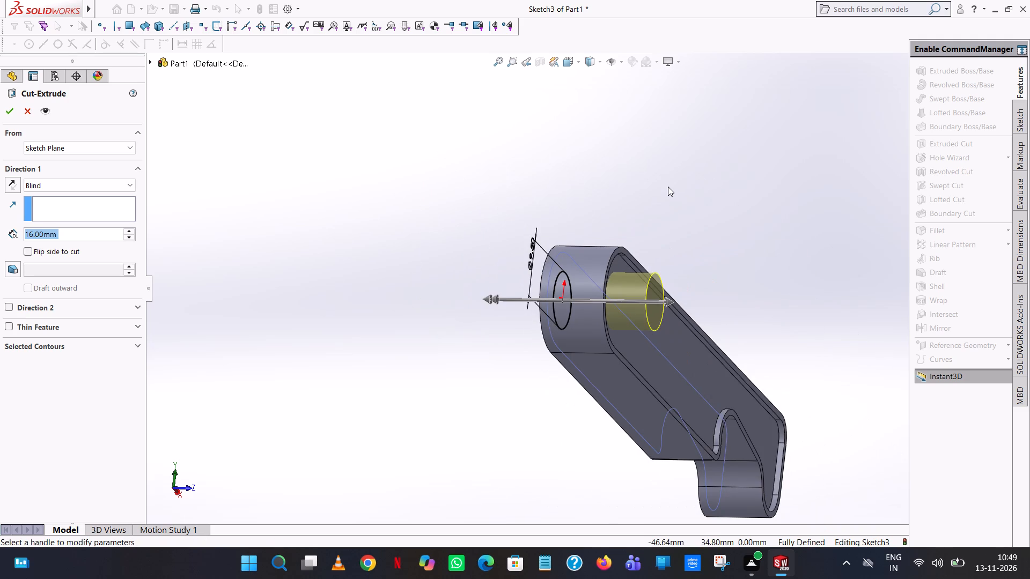
scroll(671, 187, "up", 2)
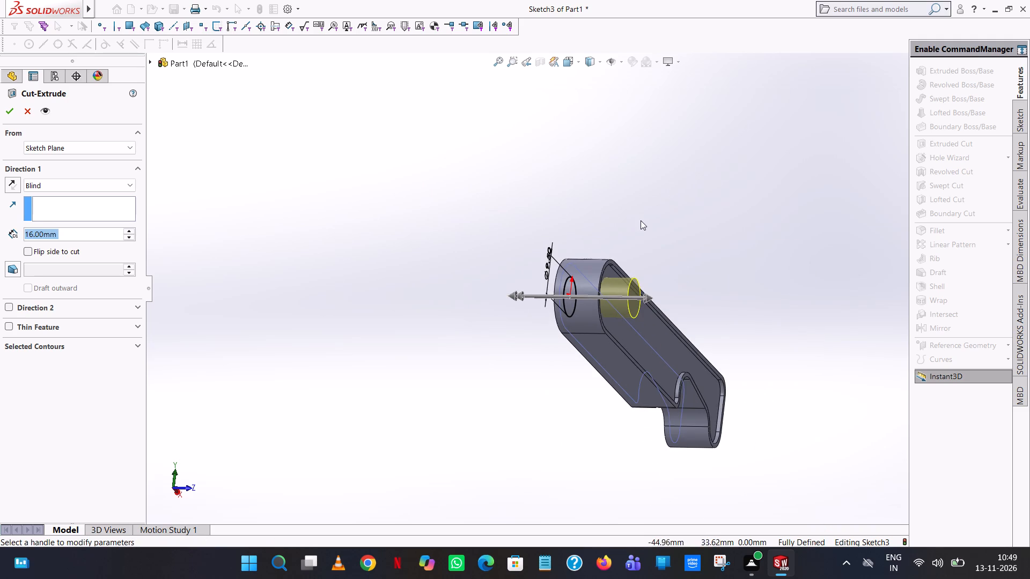
middle_click_drag(640, 224, 659, 308)
scroll(659, 308, "up", 1)
scroll(649, 354, "down", 6)
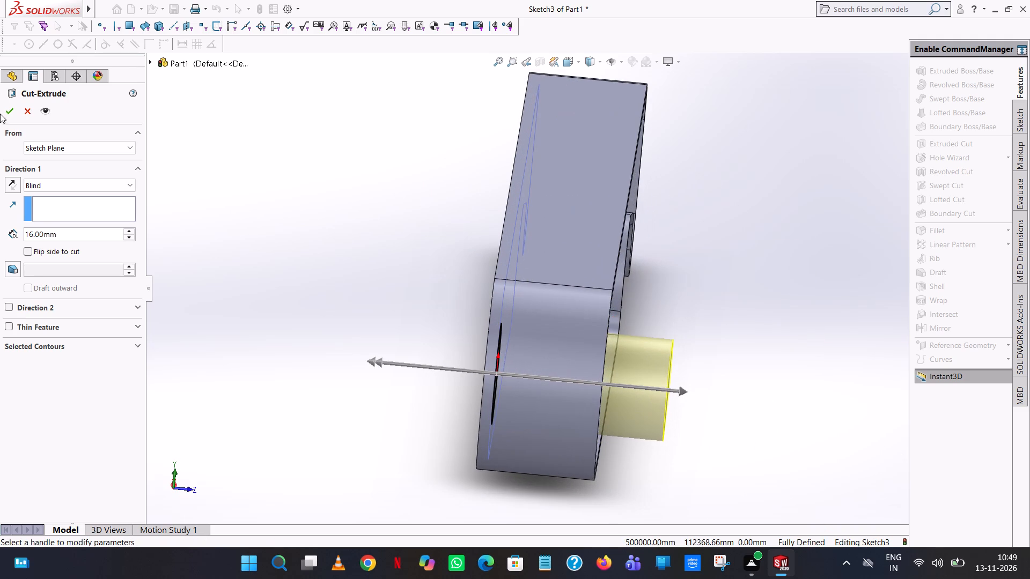
left_click(8, 109)
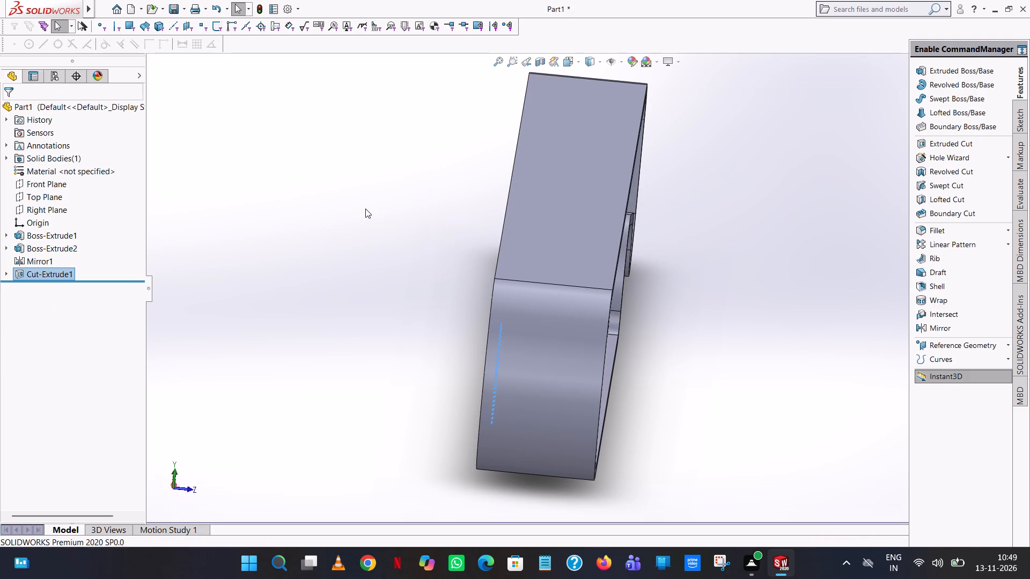
left_click(363, 209)
Apply the medium grey standard colour (red 128, green 128) to the whole part.
middle_click_drag(363, 209, 461, 259)
scroll(460, 259, "up", 6)
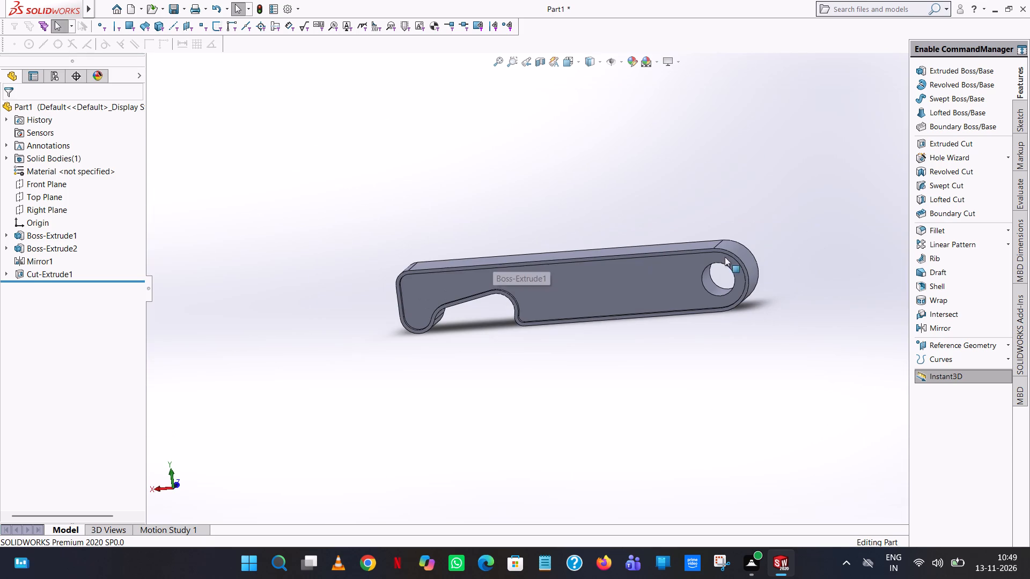
right_click(569, 303)
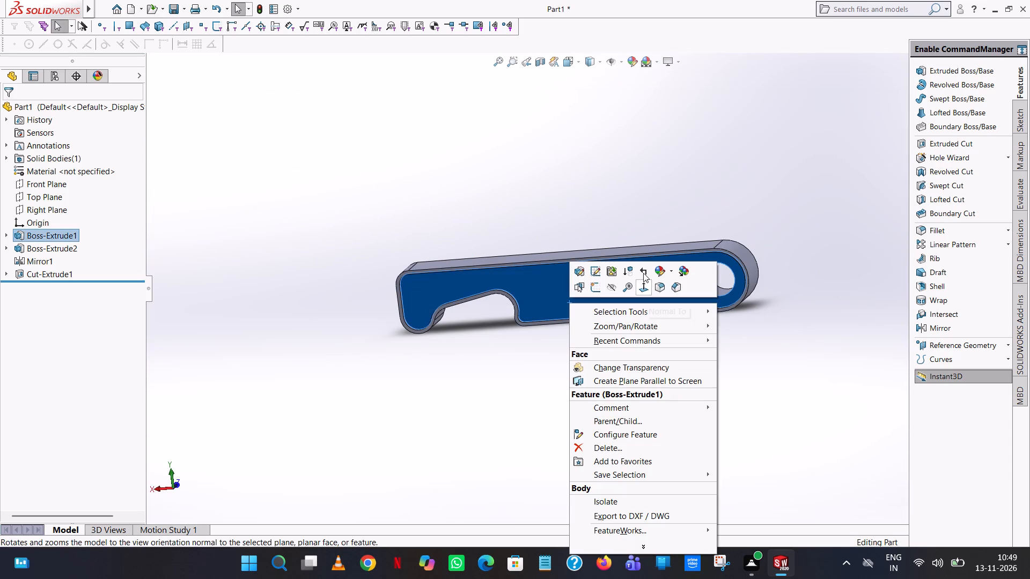
left_click(658, 271)
left_click(669, 329)
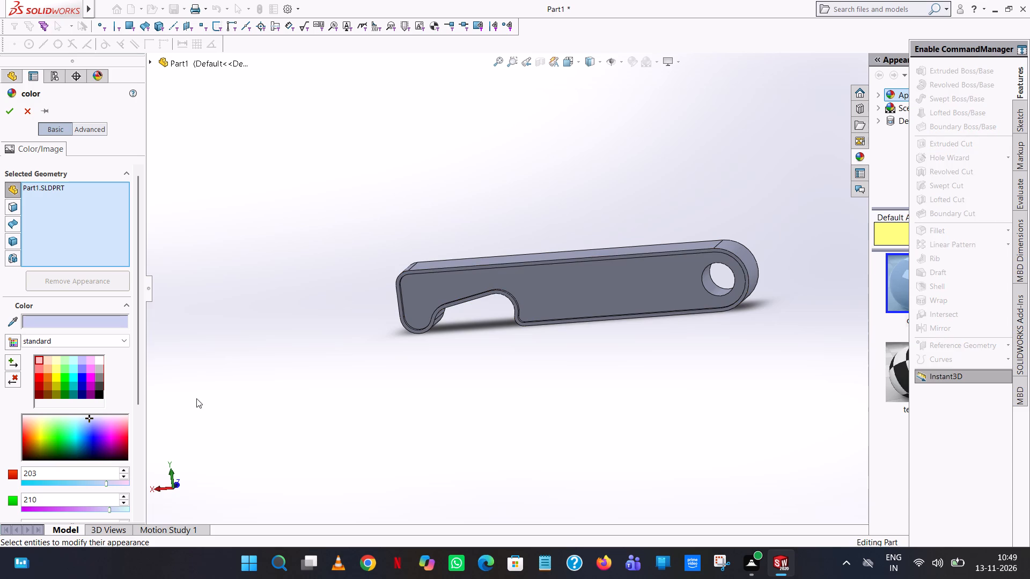
left_click(95, 383)
left_click(100, 374)
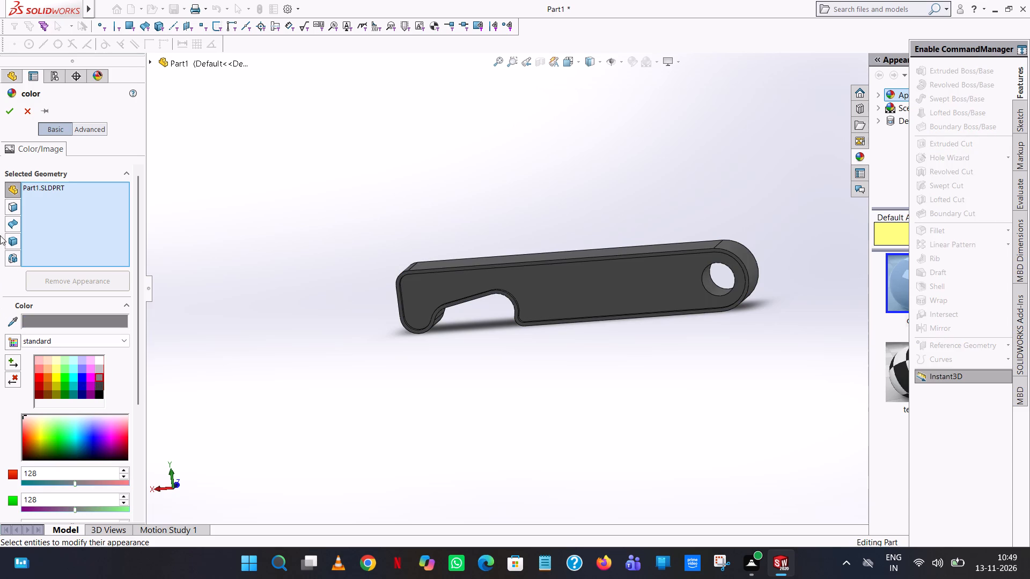
left_click(4, 120)
left_click(5, 110)
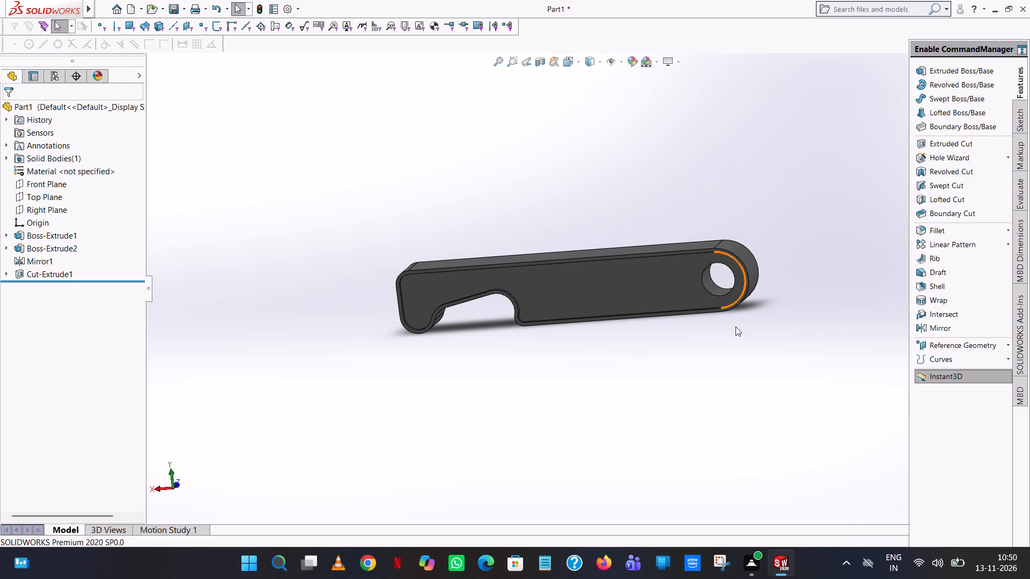
Colour the inner cylindrical face of the eye hole white.
left_click(712, 284)
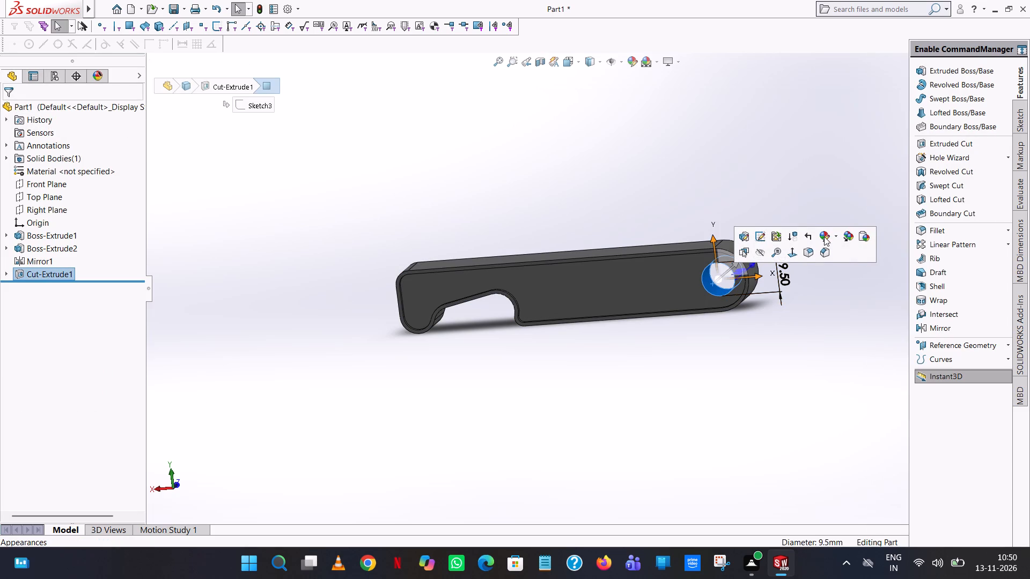
left_click(824, 236)
left_click(822, 261)
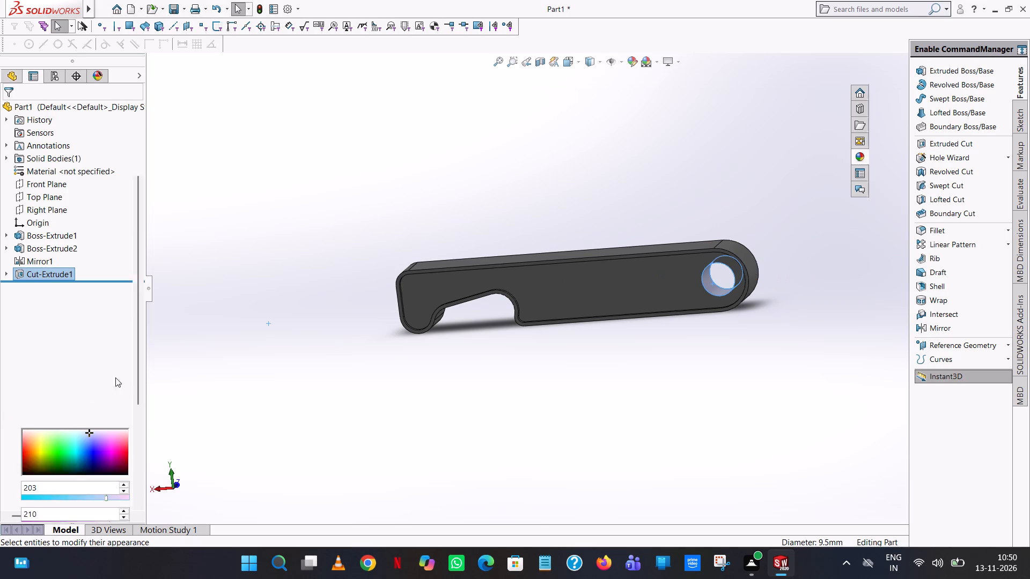
left_click(98, 360)
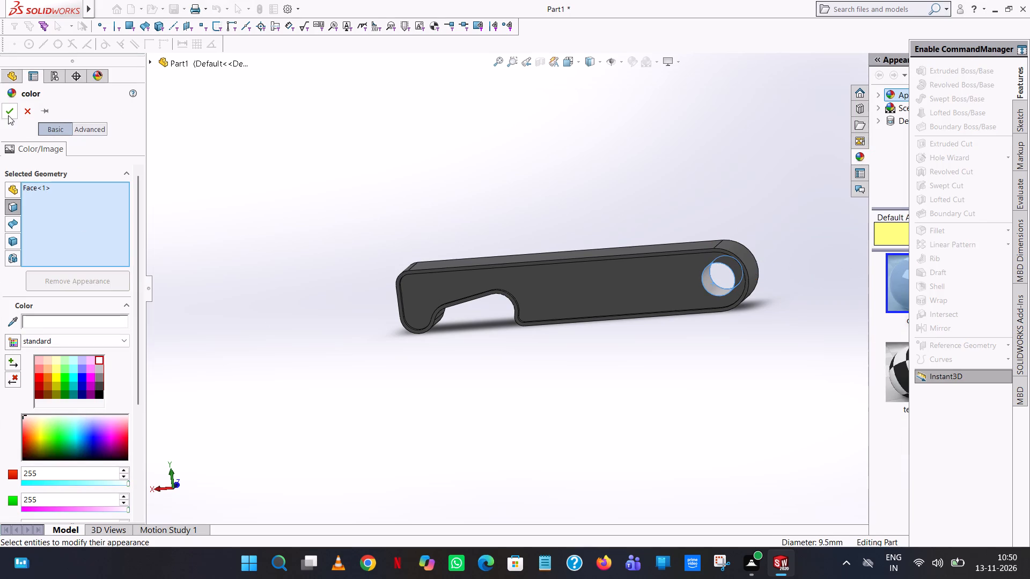
left_click(8, 115)
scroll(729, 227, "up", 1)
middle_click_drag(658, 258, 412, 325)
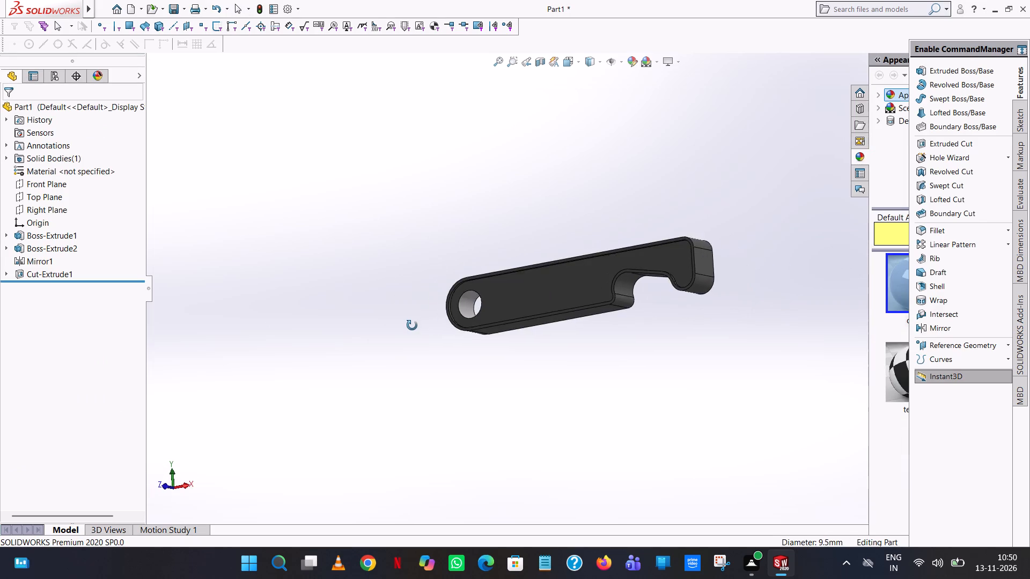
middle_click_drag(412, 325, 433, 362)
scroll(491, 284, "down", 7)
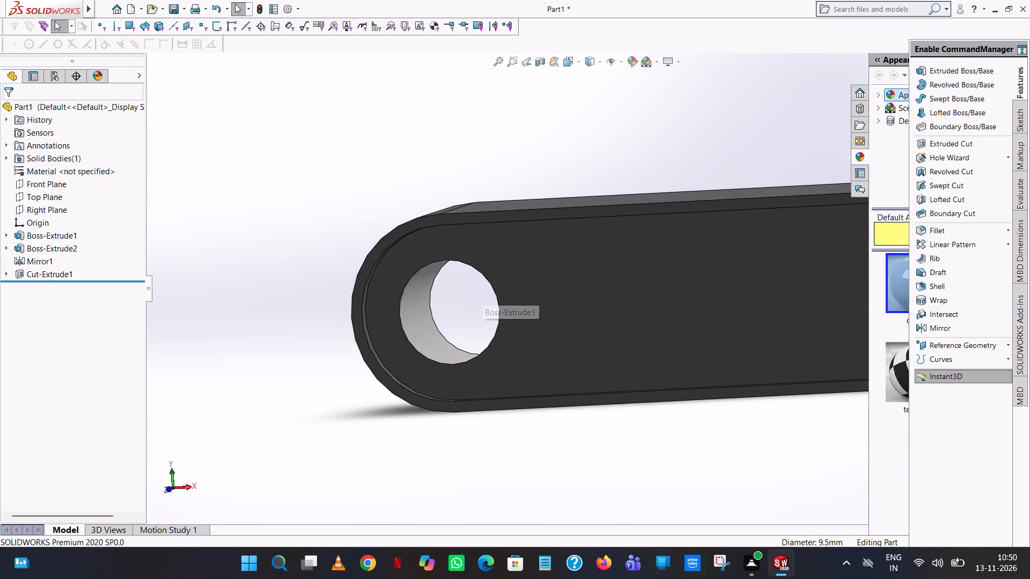
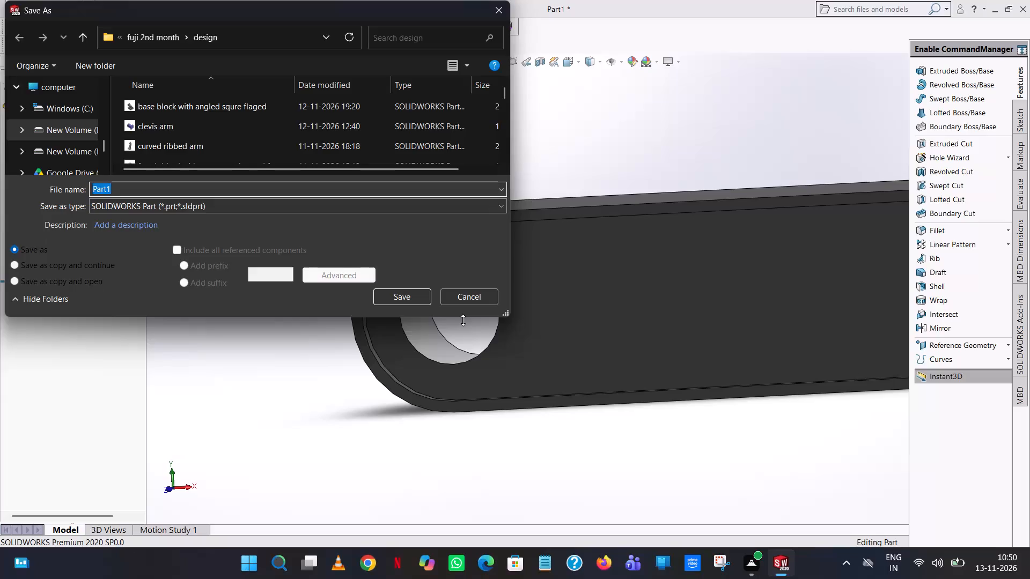
Save the part in the design folder as "flat lactch hook" in SOLIDWORKS Part format.
type("flat lactch")
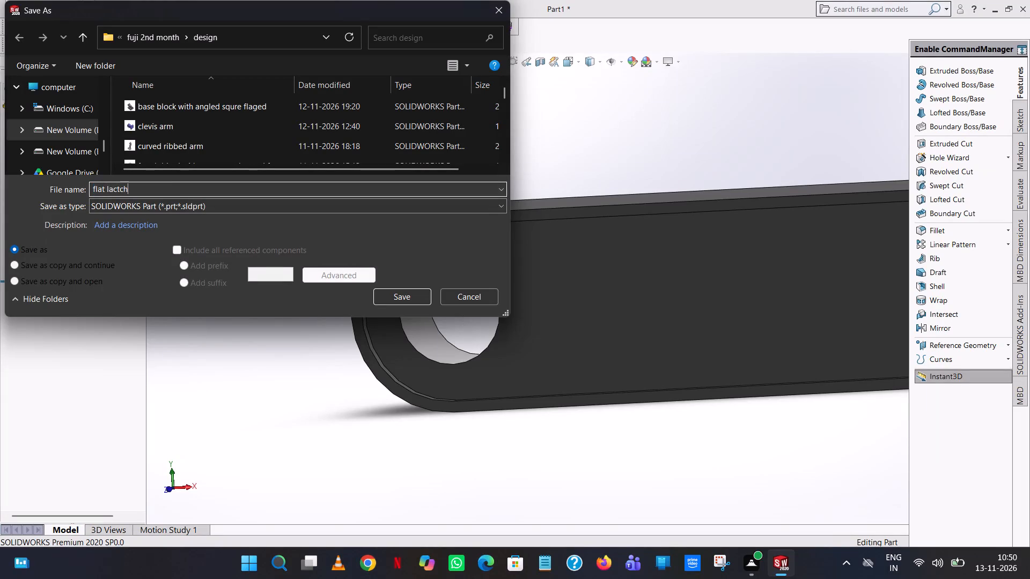
key("space")
type("hook")
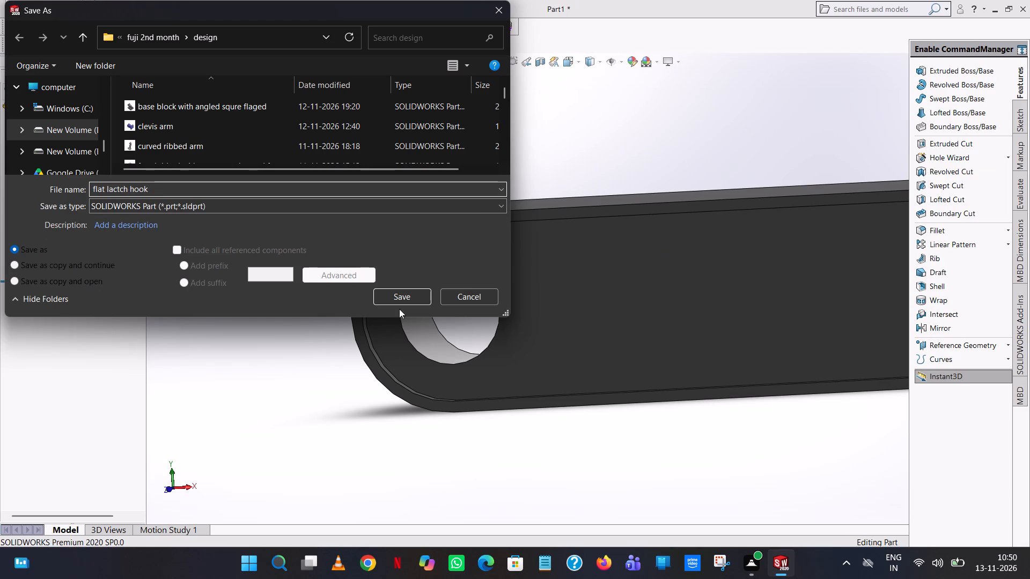
left_click(400, 295)
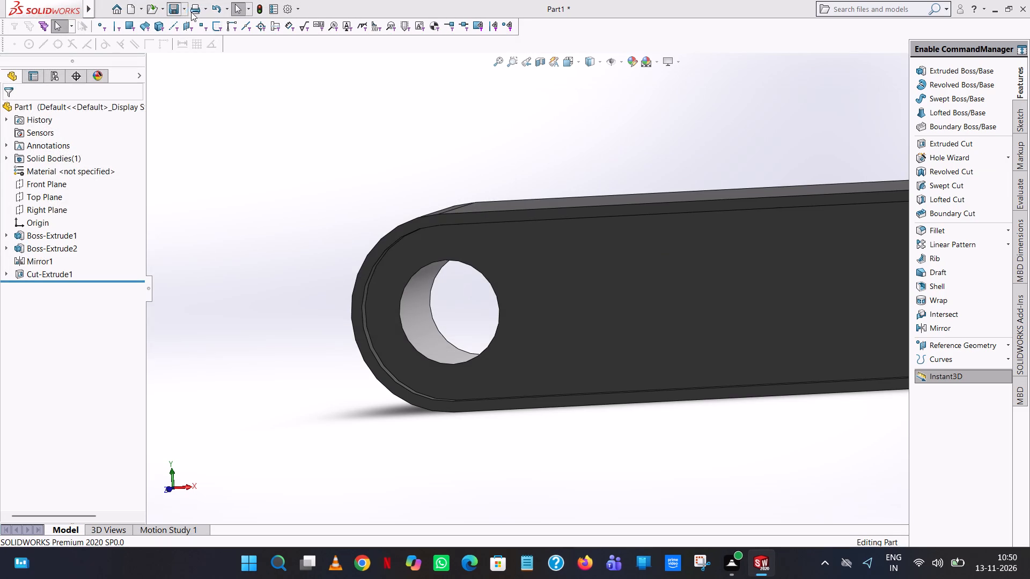
Save a copy of the part as an Adobe PDF in the pdf folder of "fuji 2nd month", keeping the part's file name.
left_click(181, 6)
left_click(187, 36)
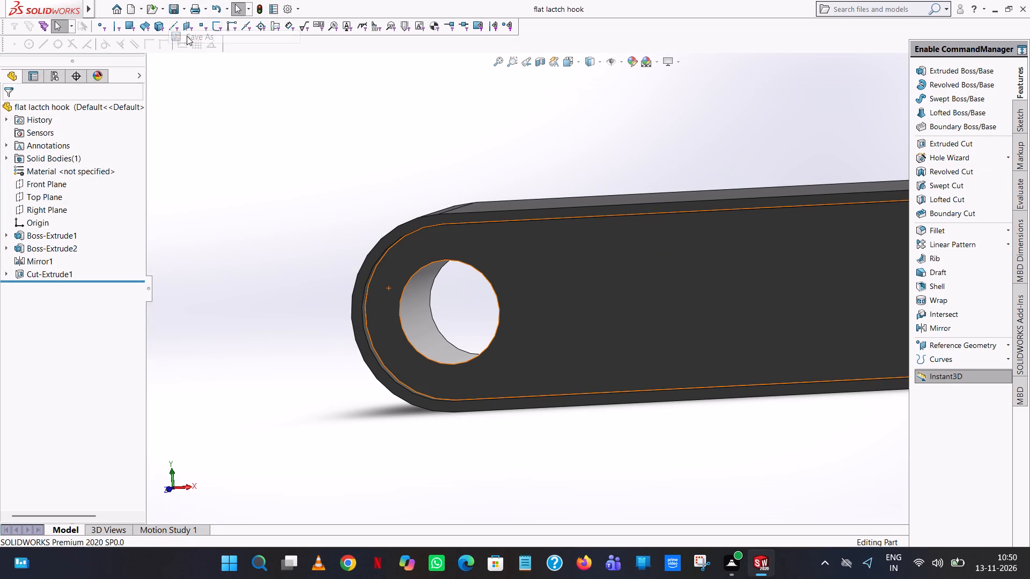
left_click(76, 39)
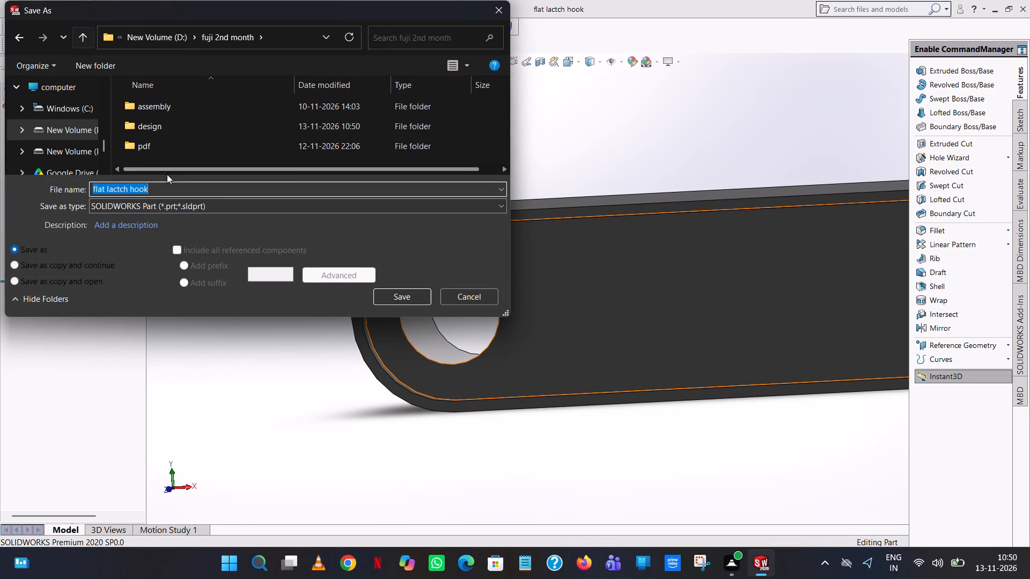
double_click(149, 147)
left_click(164, 210)
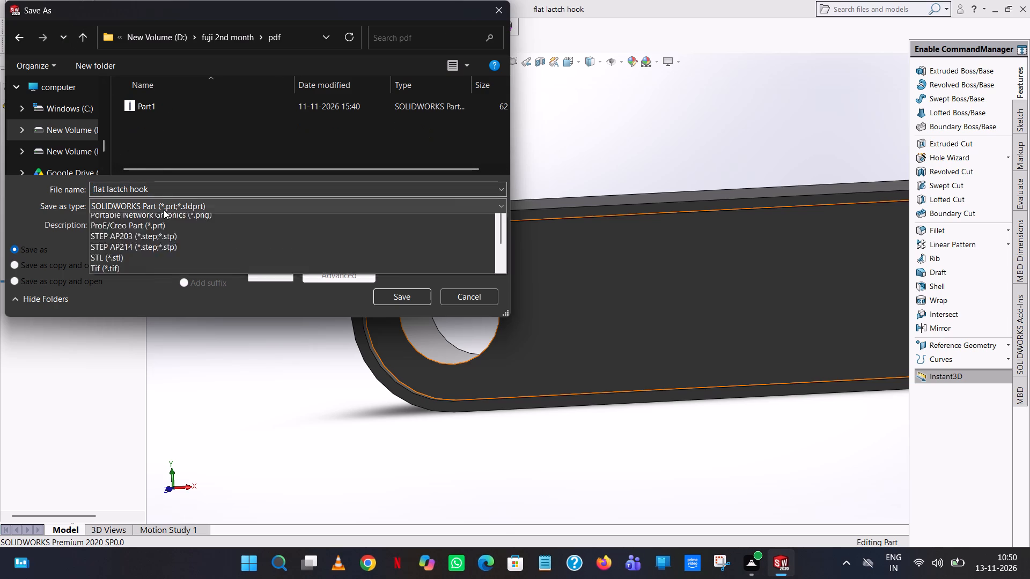
left_click(176, 294)
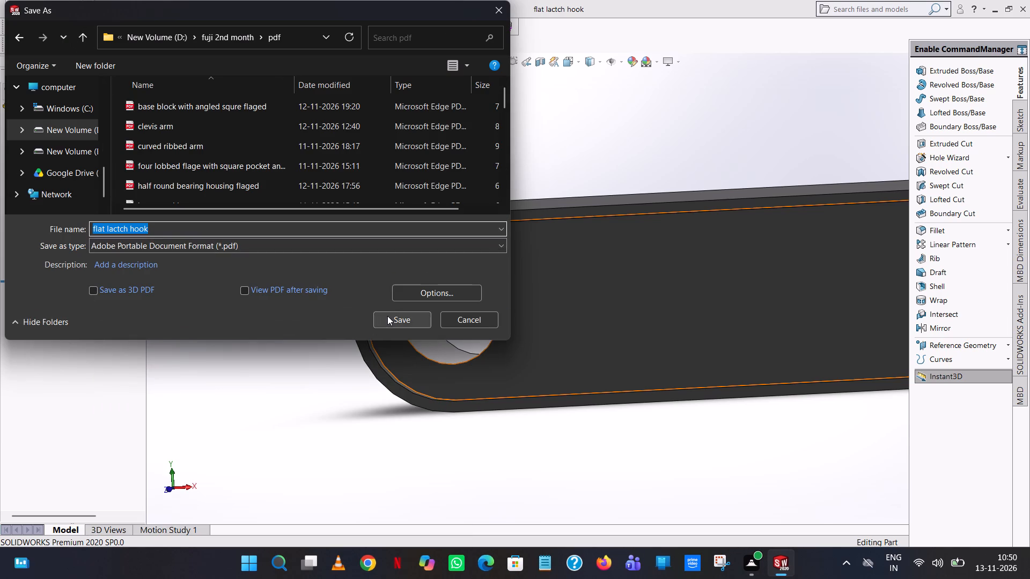
left_click(389, 316)
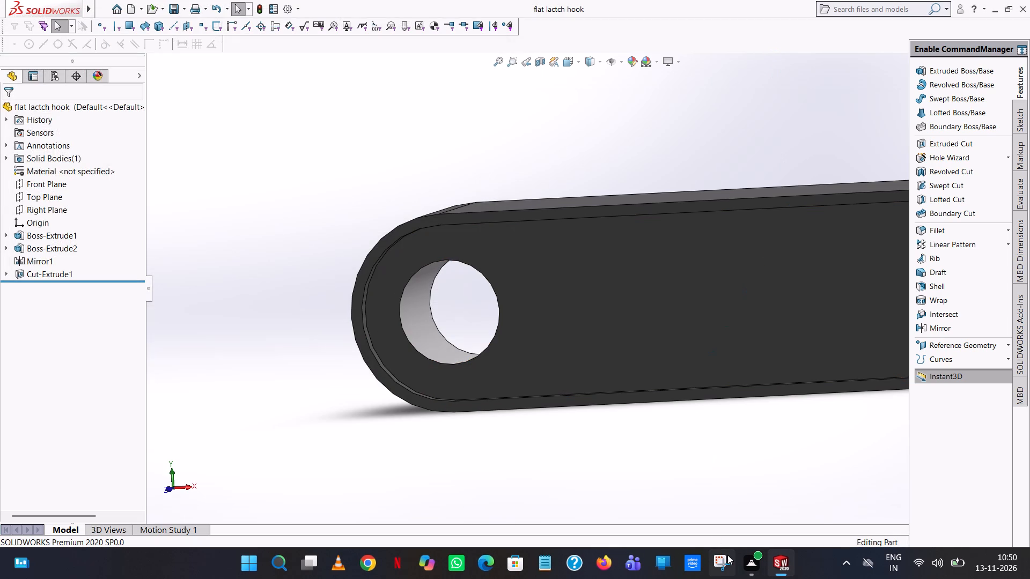